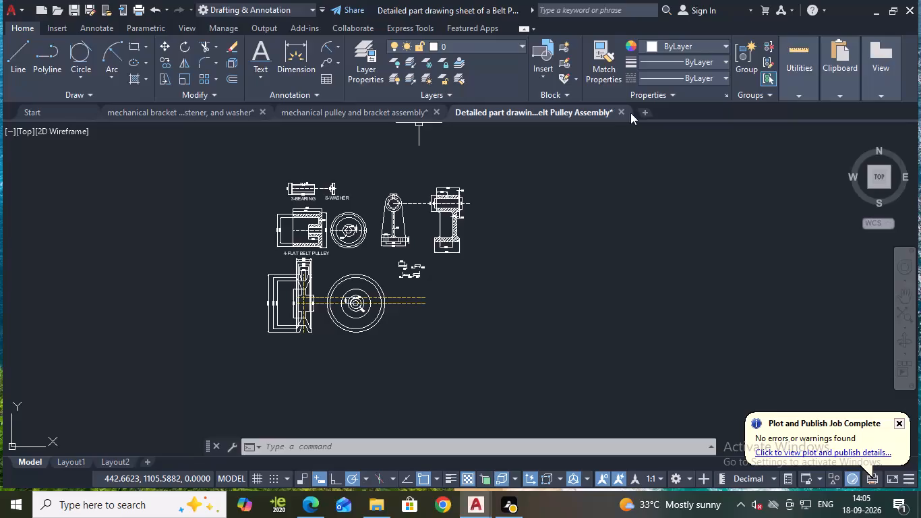
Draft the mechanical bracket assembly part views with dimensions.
Close the three open drawings, the belt pulley sheet and the two mechanical assembly drawings, without saving their changes.
{"action": "left_click", "coordinate": [620, 113]}
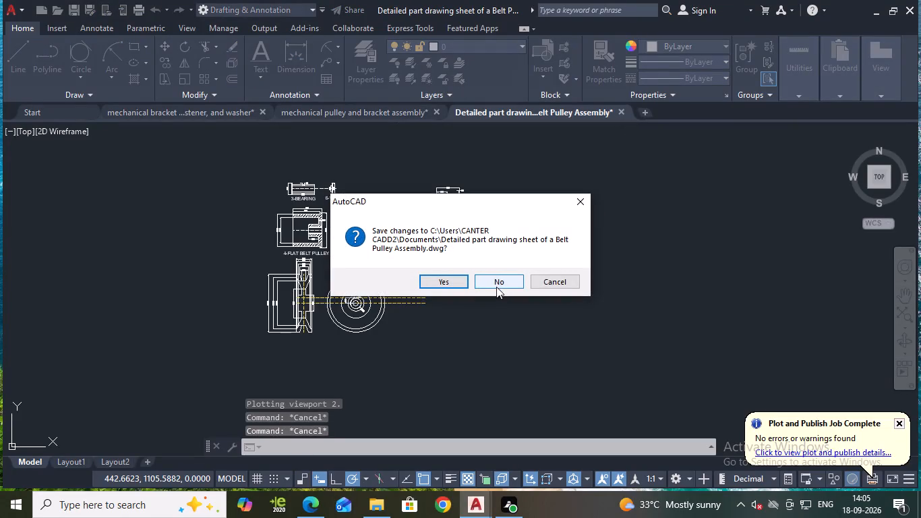
{"action": "left_click", "coordinate": [496, 283]}
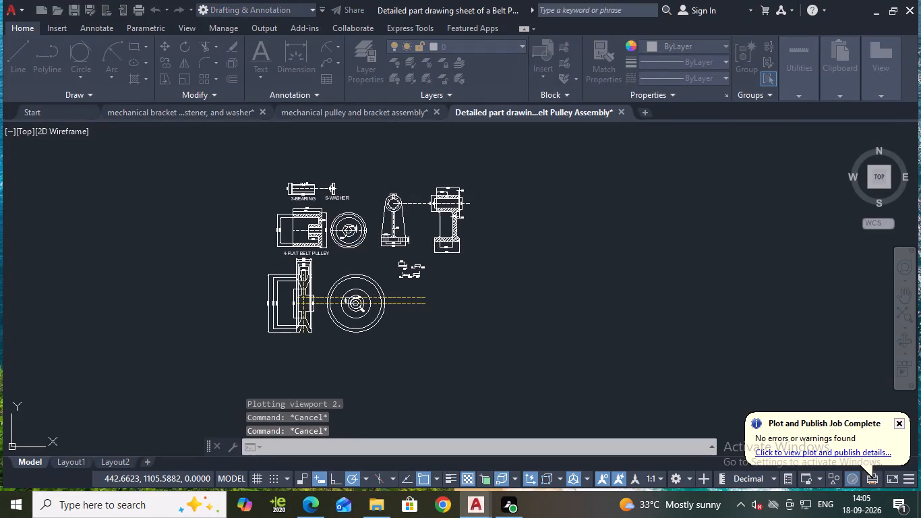
{"action": "left_click", "coordinate": [444, 109]}
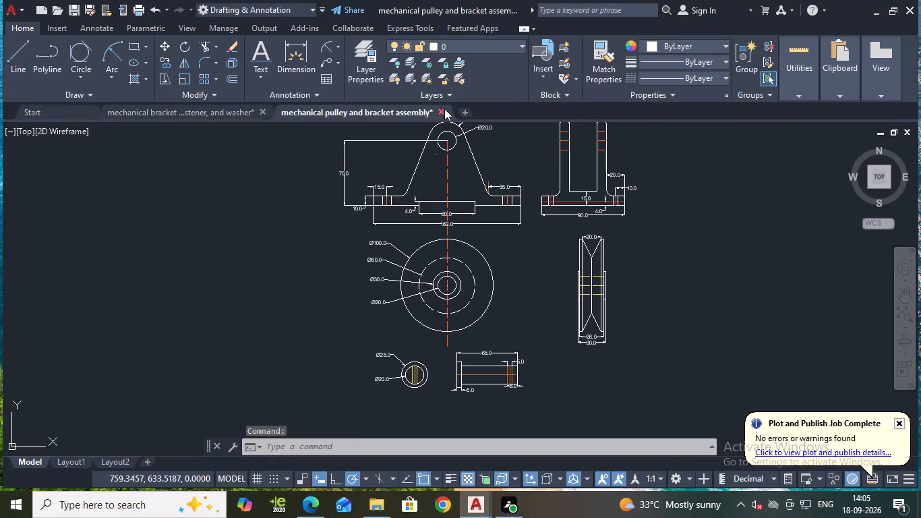
{"action": "left_click", "coordinate": [479, 285]}
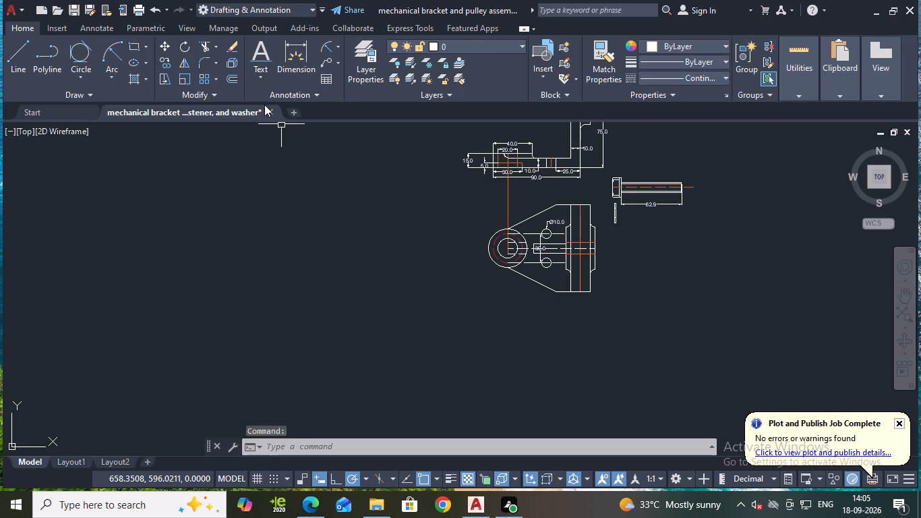
{"action": "left_click", "coordinate": [271, 109]}
{"action": "left_click", "coordinate": [508, 285]}
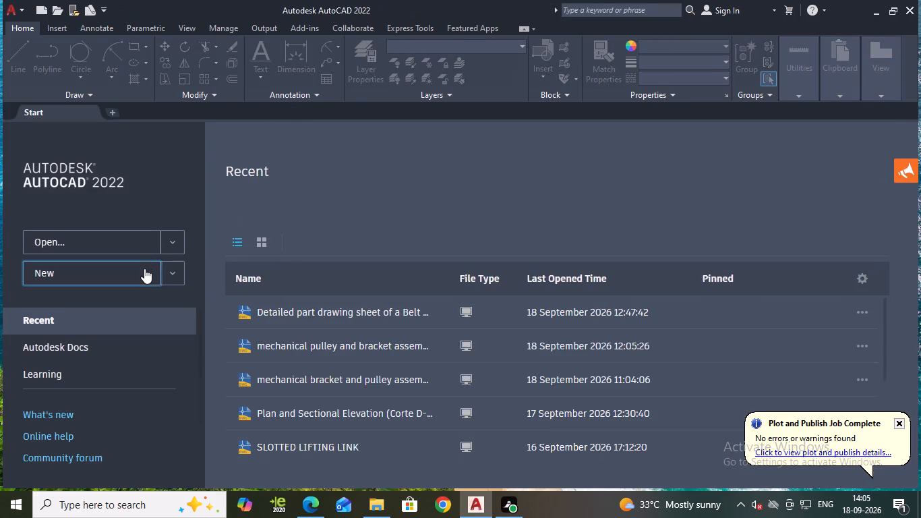
Create a new blank drawing and turn its grid display off.
{"action": "left_click", "coordinate": [144, 268]}
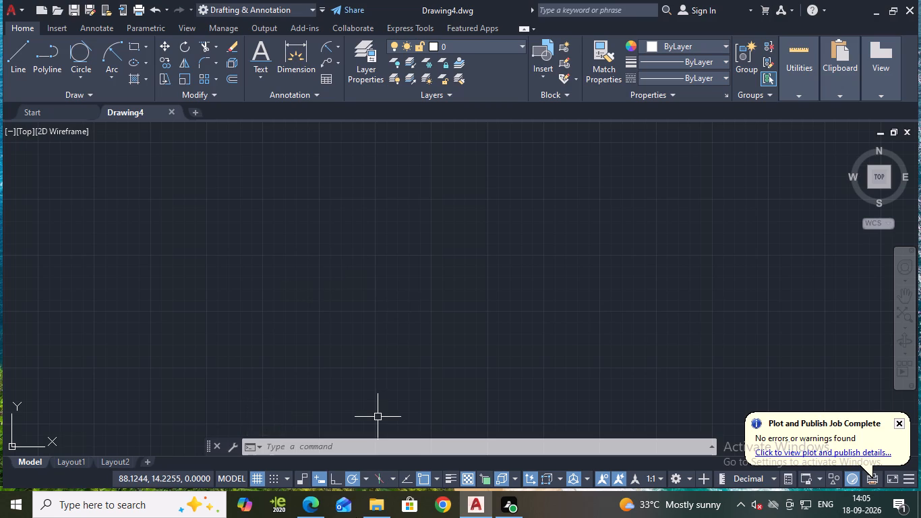
{"action": "left_click", "coordinate": [258, 475]}
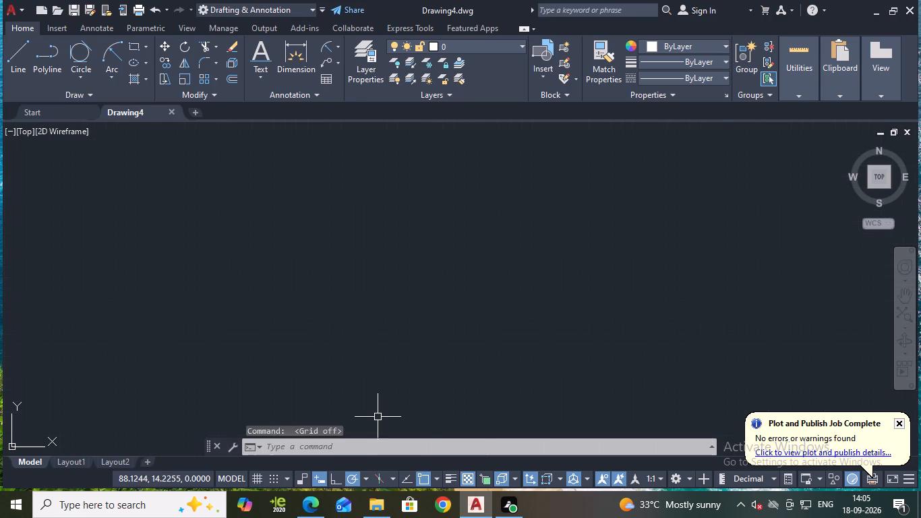
Turn on command log file recording with LOGFILEON.
{"action": "left_click", "coordinate": [324, 452]}
{"action": "type", "text": "LOG"}
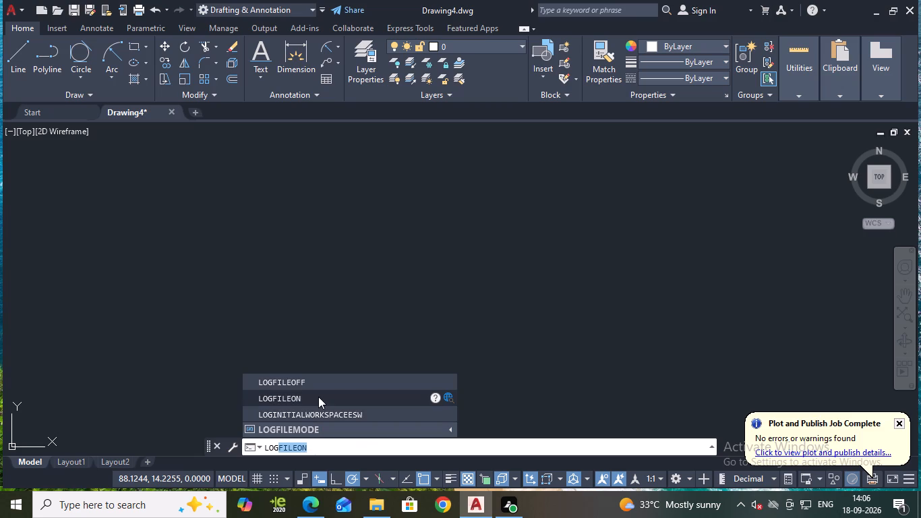
{"action": "left_click", "coordinate": [318, 397]}
Save the new drawing in Documents as "mechanical bracket assembly".
{"action": "key", "text": "ctrl+s"}
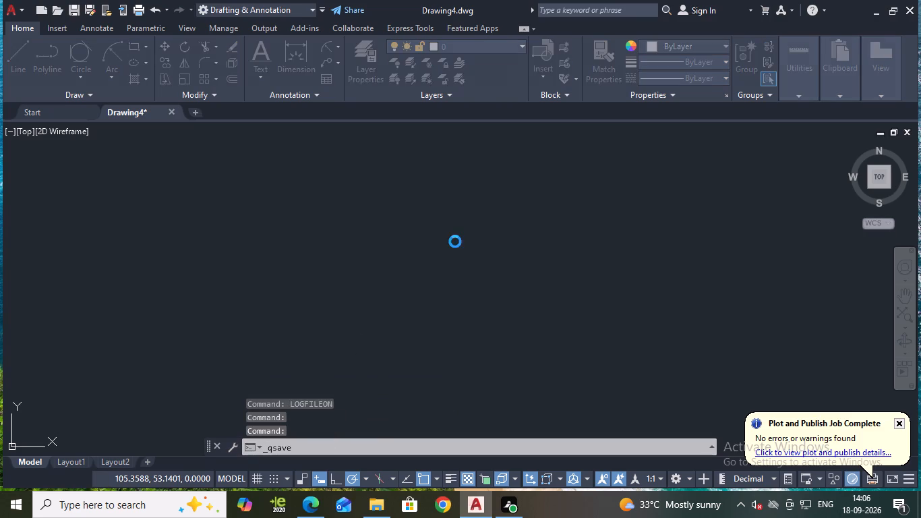
{"action": "key", "text": "ctrl+v"}
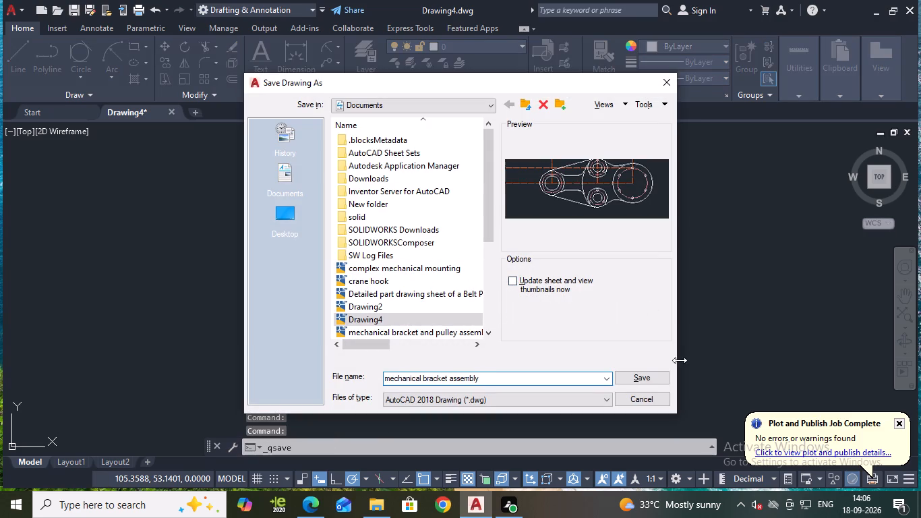
{"action": "left_click", "coordinate": [651, 378]}
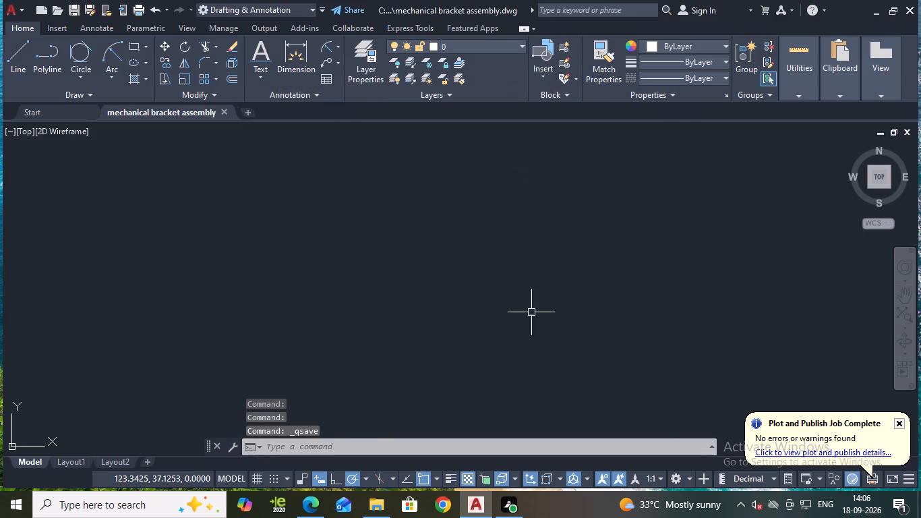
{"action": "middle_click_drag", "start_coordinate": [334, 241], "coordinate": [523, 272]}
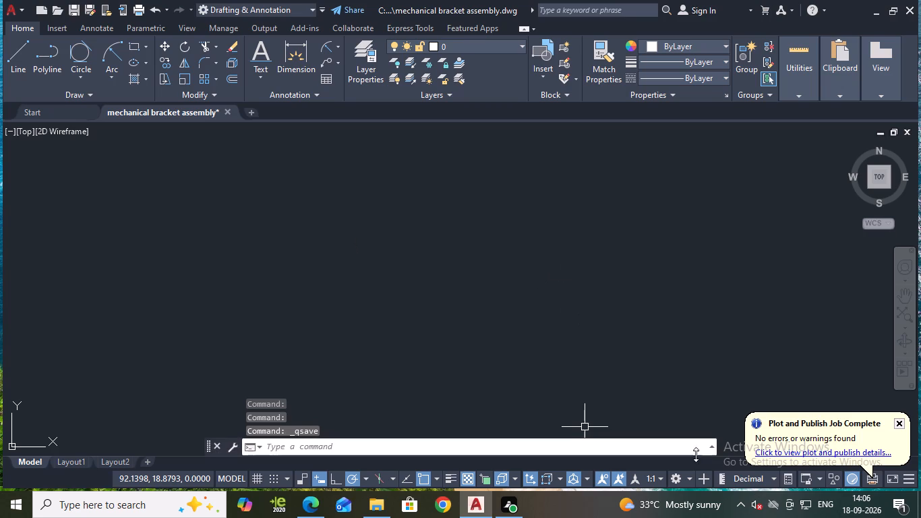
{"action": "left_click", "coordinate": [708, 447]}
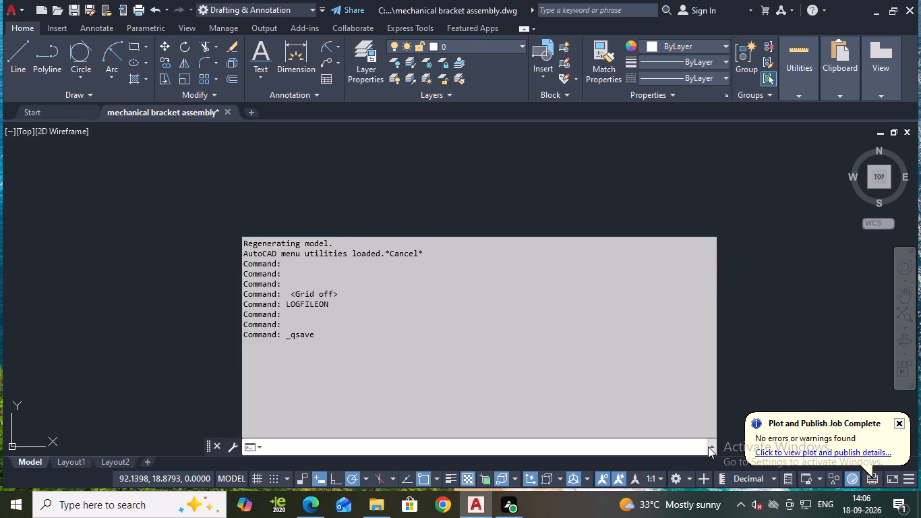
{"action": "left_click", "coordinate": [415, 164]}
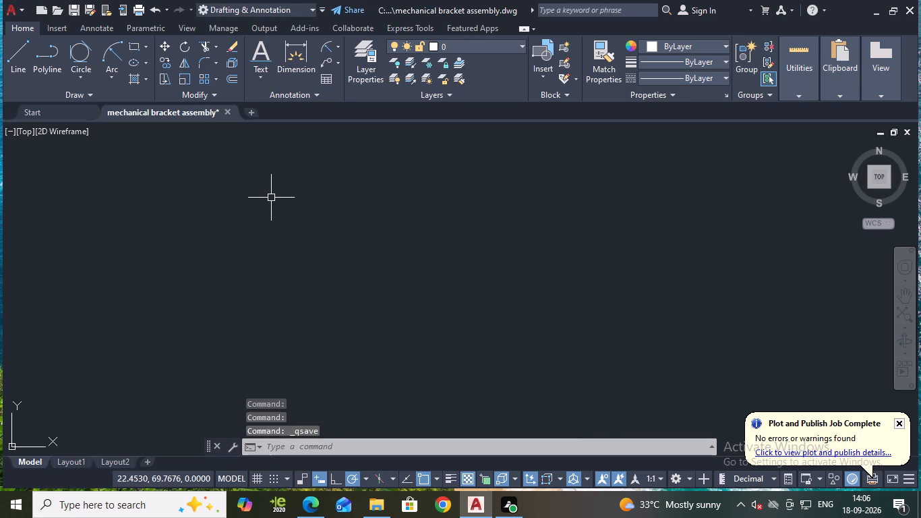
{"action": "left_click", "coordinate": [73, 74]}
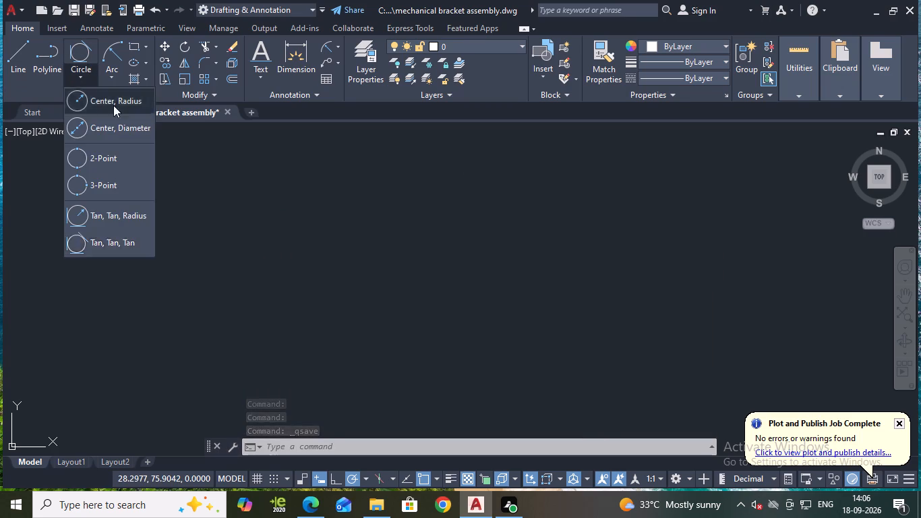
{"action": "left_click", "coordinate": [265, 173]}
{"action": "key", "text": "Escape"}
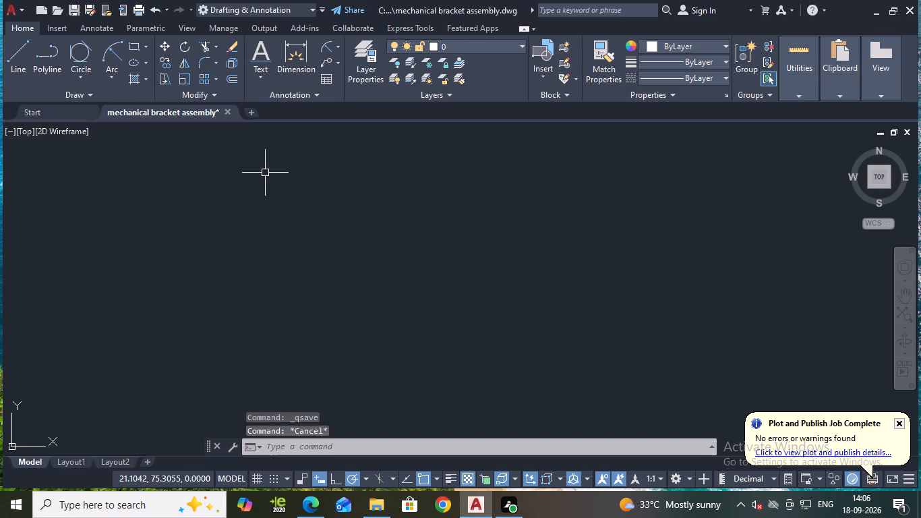
Open the Standard dimension style for modification and set its arrow size to 3.
{"action": "key", "text": "d"}
{"action": "key", "text": "Return"}
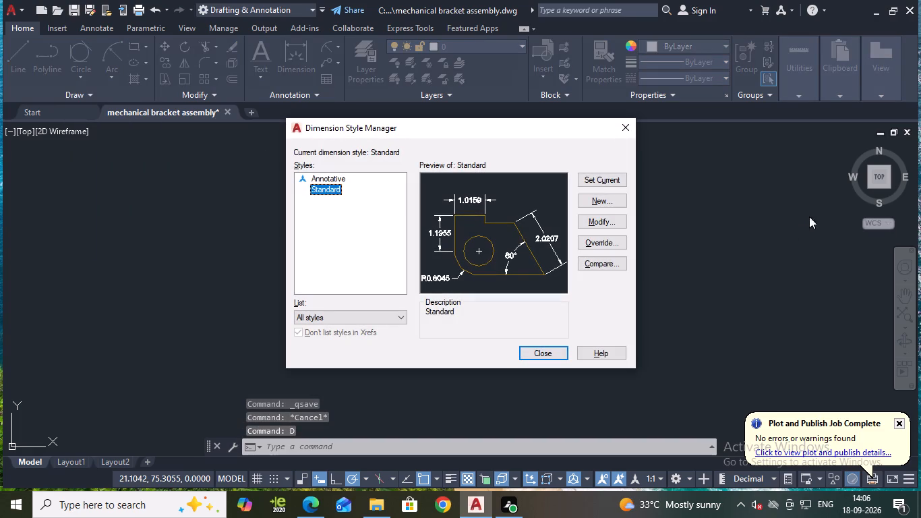
{"action": "left_click", "coordinate": [607, 221]}
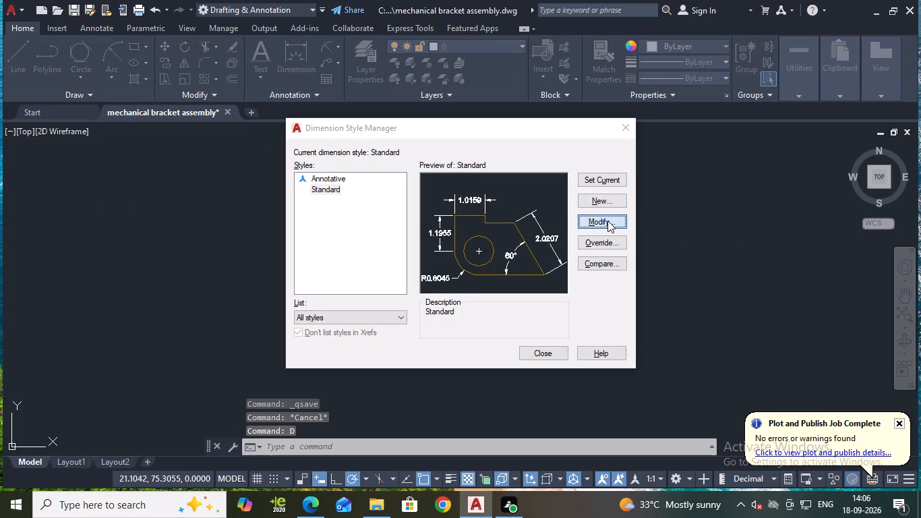
{"action": "double_click", "coordinate": [607, 221]}
{"action": "left_click", "coordinate": [341, 99]}
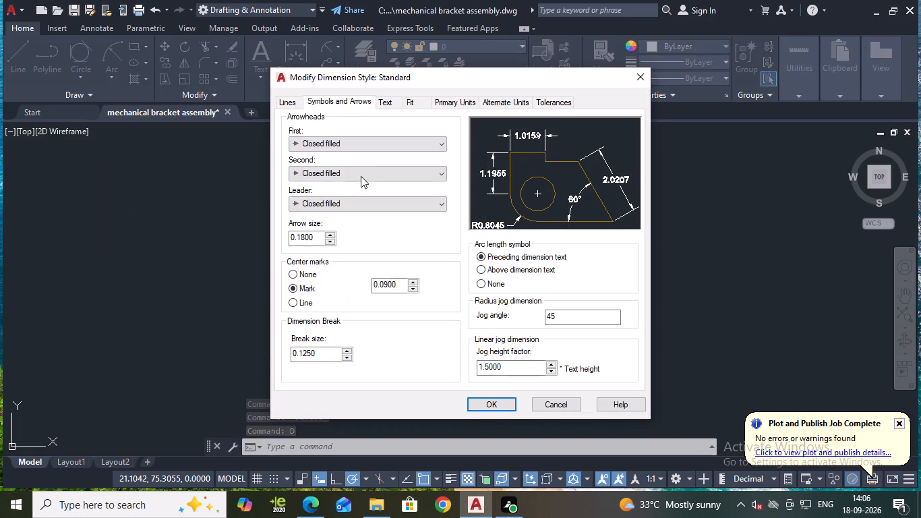
{"action": "left_click_drag", "start_coordinate": [322, 237], "coordinate": [263, 227]}
{"action": "key", "text": "3"}
{"action": "key", "text": "Return"}
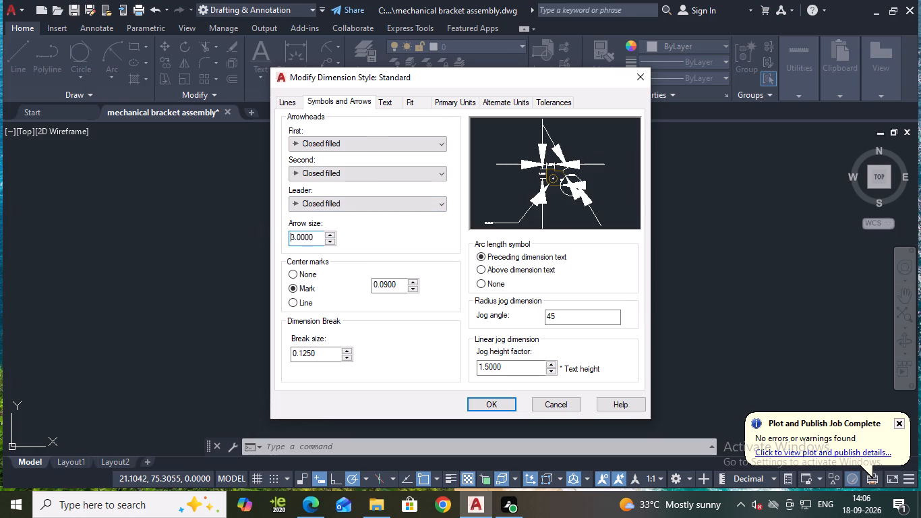
Set the Standard dimension style's text height to 4.
{"action": "left_click", "coordinate": [394, 105]}
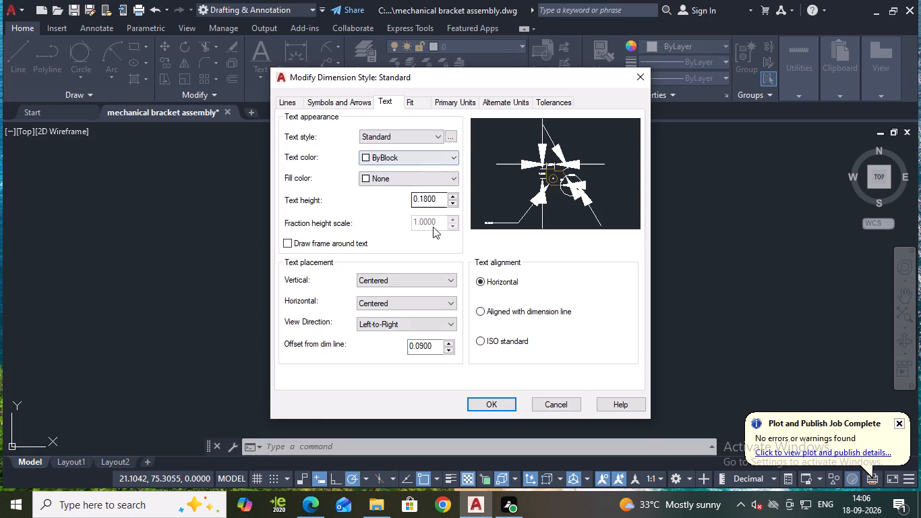
{"action": "left_click_drag", "start_coordinate": [439, 192], "coordinate": [397, 200]}
{"action": "left_click_drag", "start_coordinate": [435, 198], "coordinate": [389, 194]}
{"action": "key", "text": "4"}
{"action": "key", "text": "Return"}
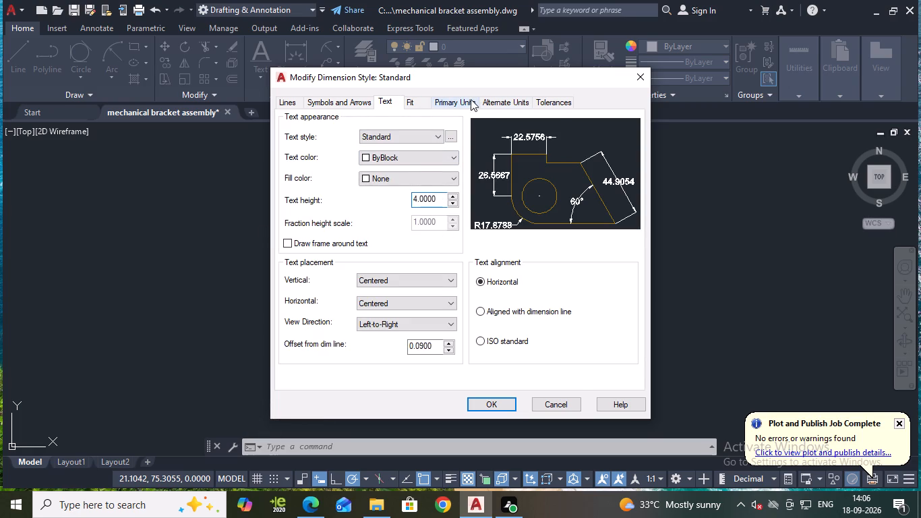
Set the linear dimension precision to 0.0, accept the style changes and make Standard the current dimension style.
{"action": "left_click", "coordinate": [460, 103]}
{"action": "left_click", "coordinate": [411, 142]}
{"action": "left_click", "coordinate": [408, 150]}
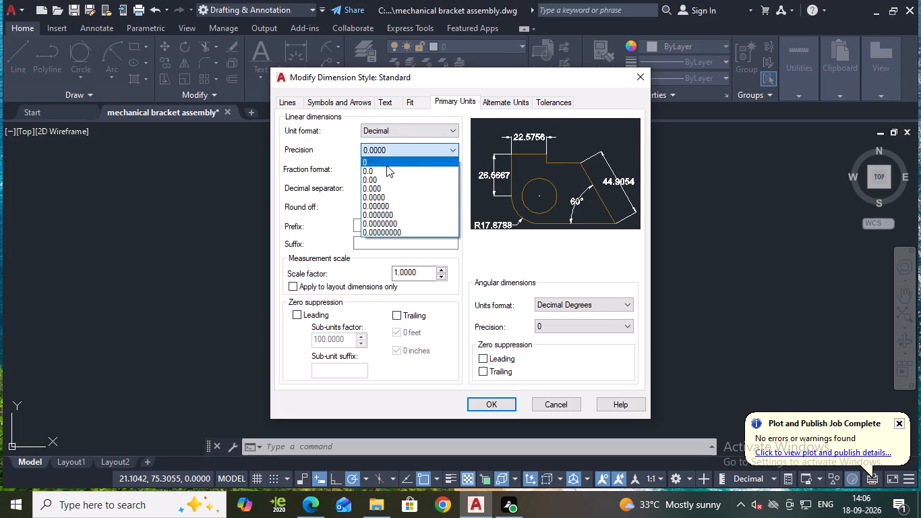
{"action": "left_click", "coordinate": [384, 169]}
{"action": "left_click", "coordinate": [506, 405]}
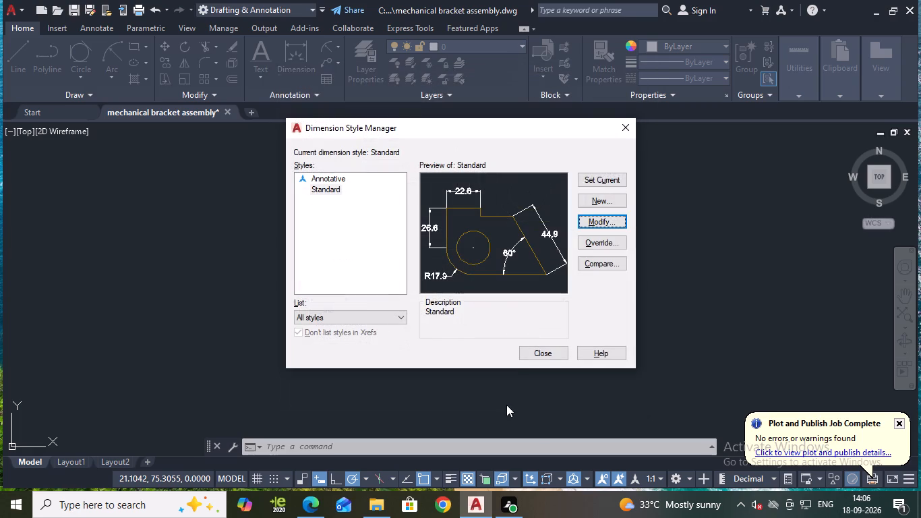
{"action": "left_click", "coordinate": [591, 183]}
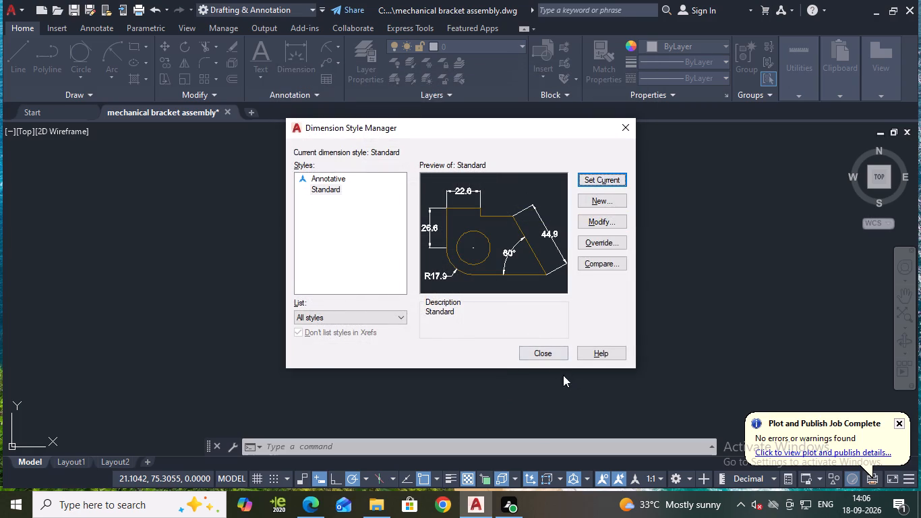
{"action": "left_click", "coordinate": [541, 353]}
Set the model space limits from 0,0 to 1000,1000 and try to zoom to the whole drawing.
{"action": "type", "text": "LI"}
{"action": "key", "text": "comma"}
{"action": "key", "text": "i"}
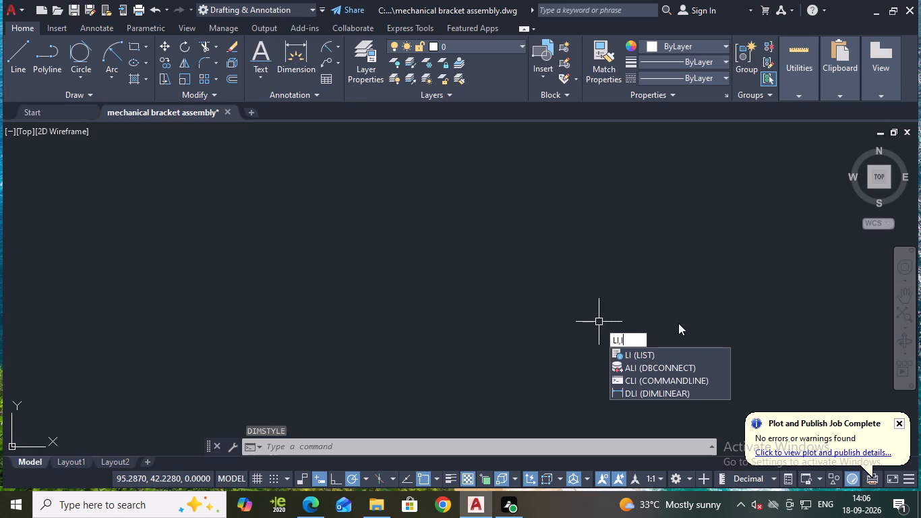
{"action": "key", "text": "BackSpace"}
{"action": "key", "text": "BackSpace"}
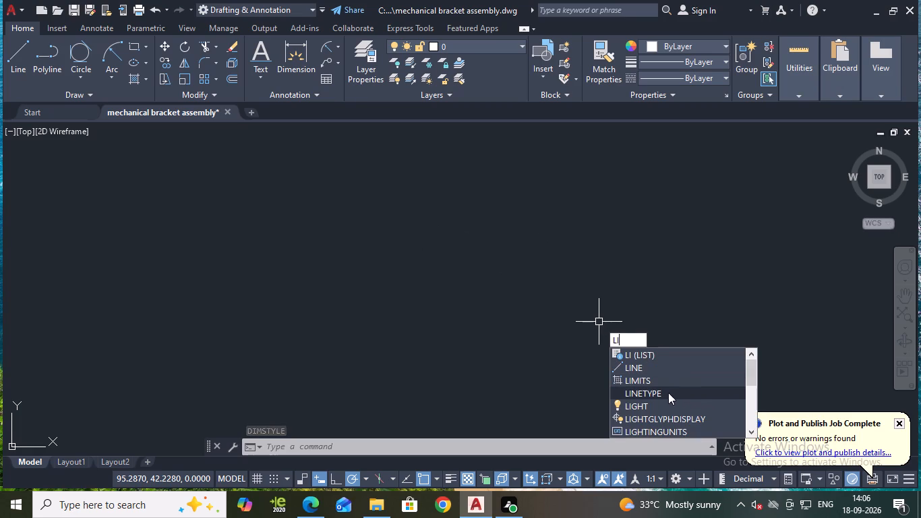
{"action": "left_click", "coordinate": [643, 382]}
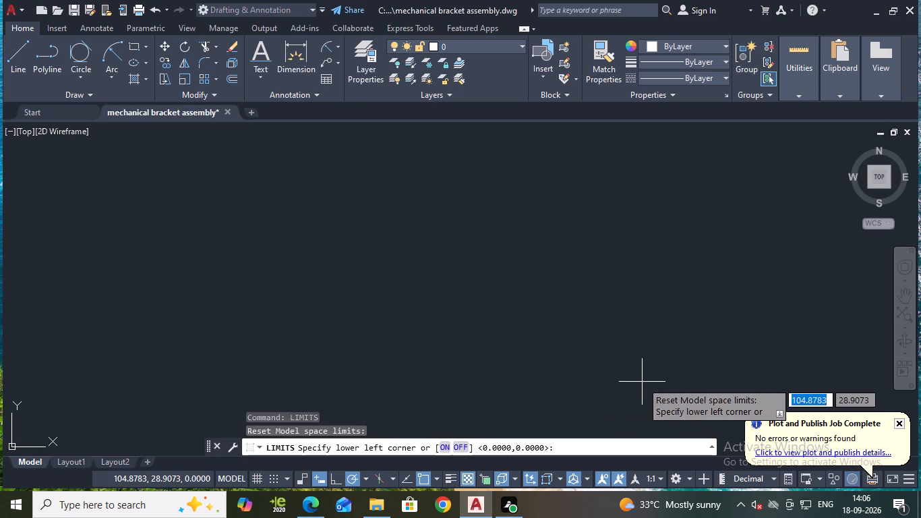
{"action": "key", "text": "0"}
{"action": "type", "text": ",0"}
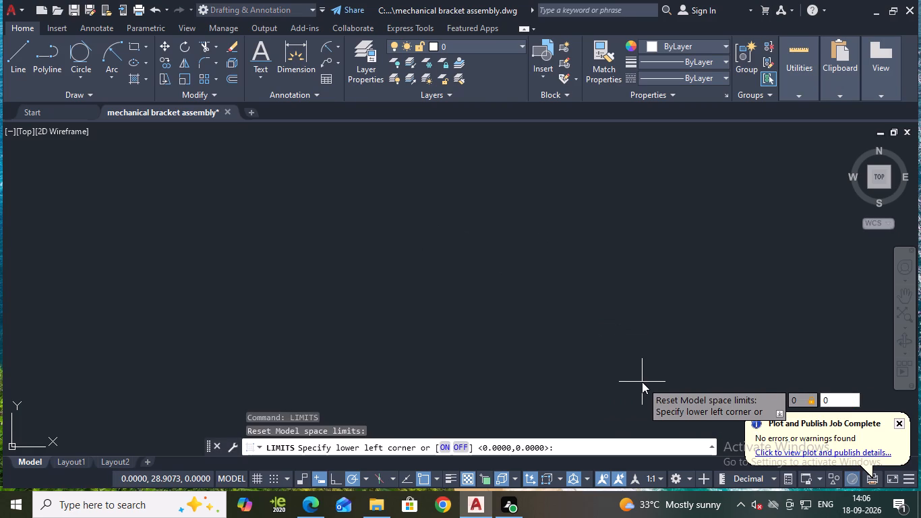
{"action": "key", "text": "Return"}
{"action": "type", "text": "1000"}
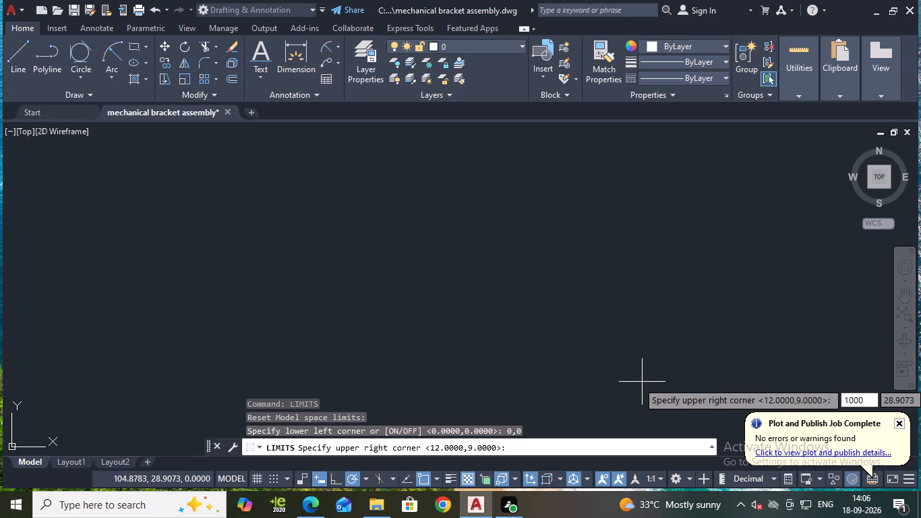
{"action": "type", "text": ",1000"}
{"action": "key", "text": "Return"}
{"action": "type", "text": "ZA"}
{"action": "key", "text": "Return"}
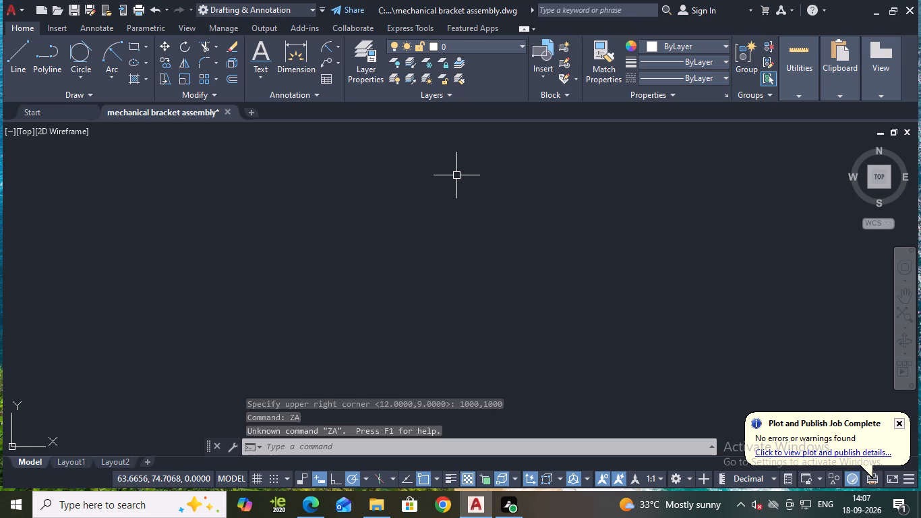
Draw a circle of diameter 15 in the upper part of the empty drawing area.
{"action": "left_click", "coordinate": [76, 71]}
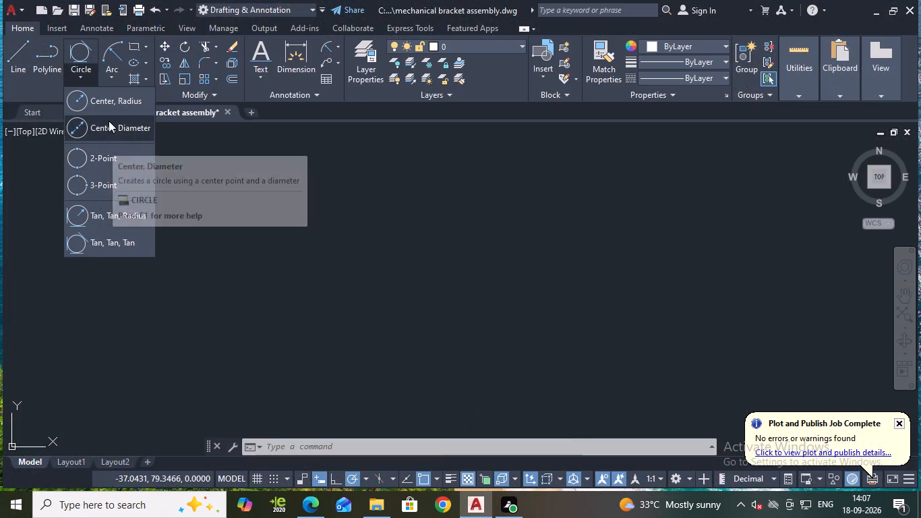
{"action": "left_click", "coordinate": [117, 126]}
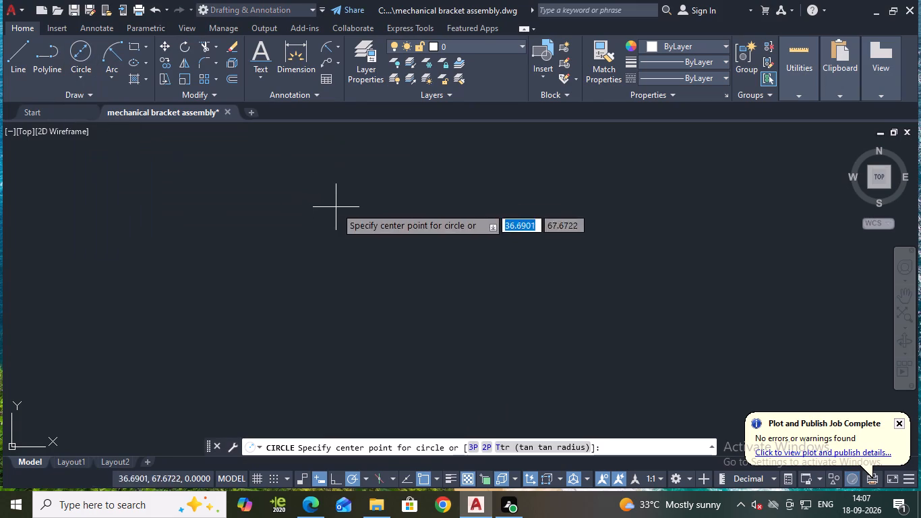
{"action": "left_click", "coordinate": [314, 205]}
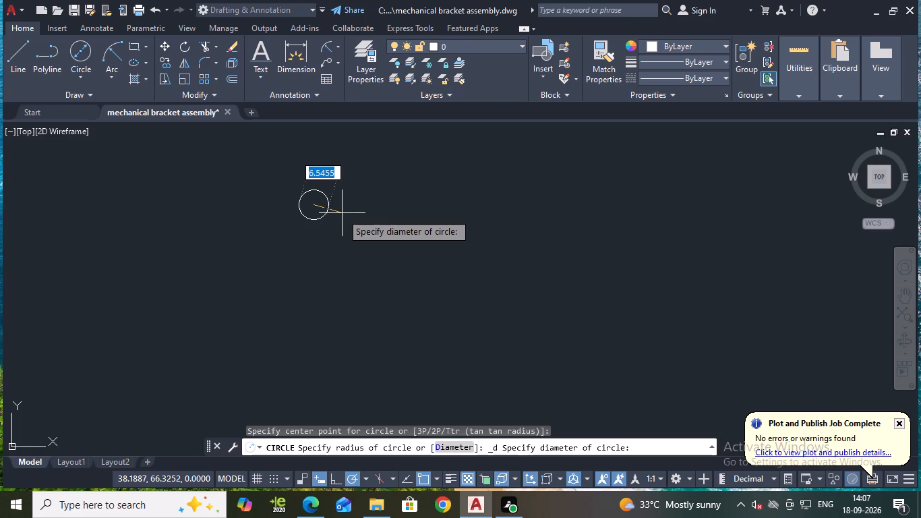
{"action": "key", "text": "d"}
{"action": "key", "text": "Return"}
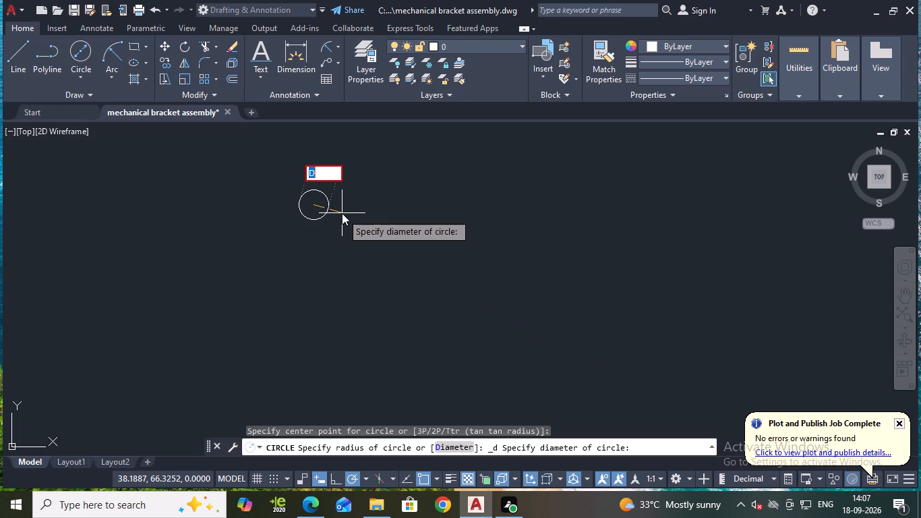
{"action": "type", "text": "15"}
{"action": "key", "text": "Return"}
Draw a concentric circle of diameter 11.25 inside the 15-diameter circle.
{"action": "key", "text": "space"}
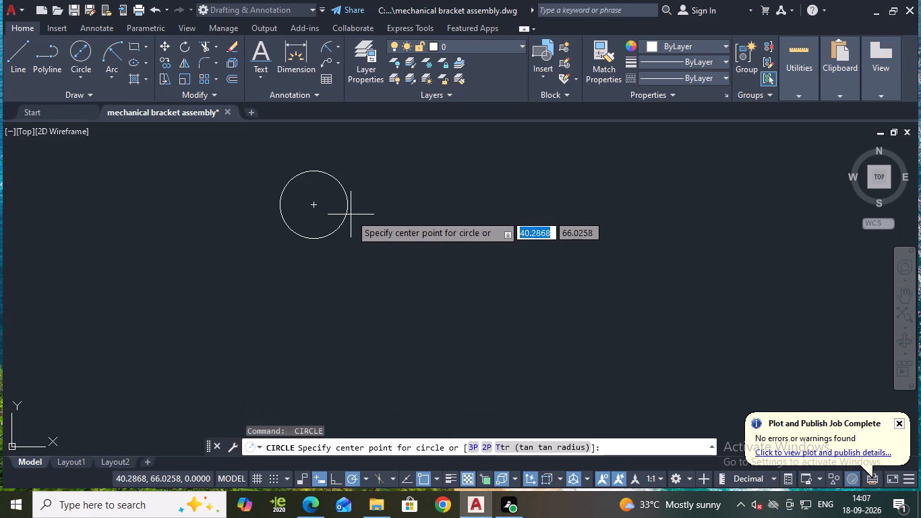
{"action": "left_click", "coordinate": [312, 203]}
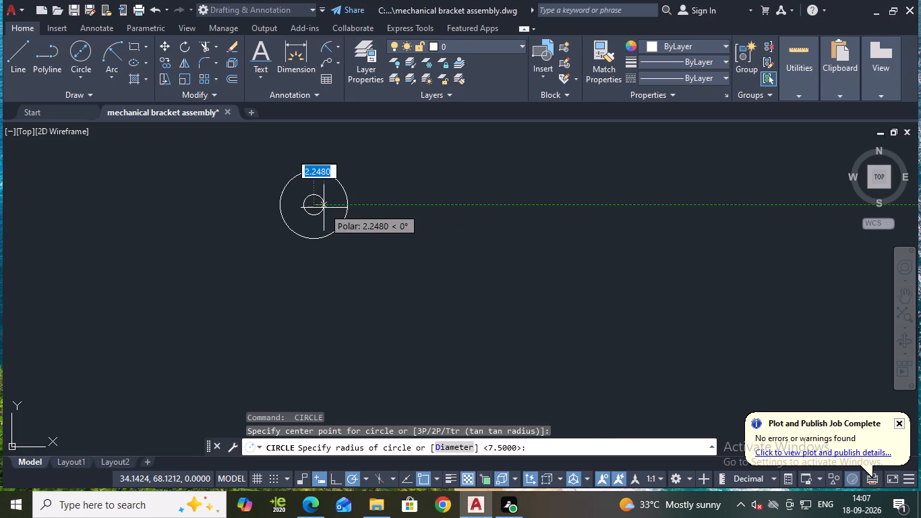
{"action": "key", "text": "d"}
{"action": "key", "text": "Return"}
{"action": "type", "text": "11.5"}
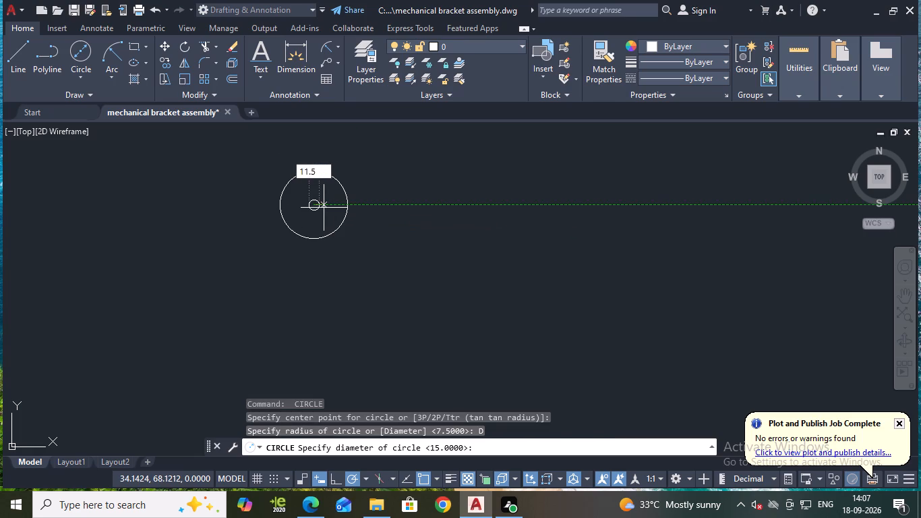
{"action": "key", "text": "BackSpace"}
{"action": "type", "text": "25"}
{"action": "key", "text": "Return"}
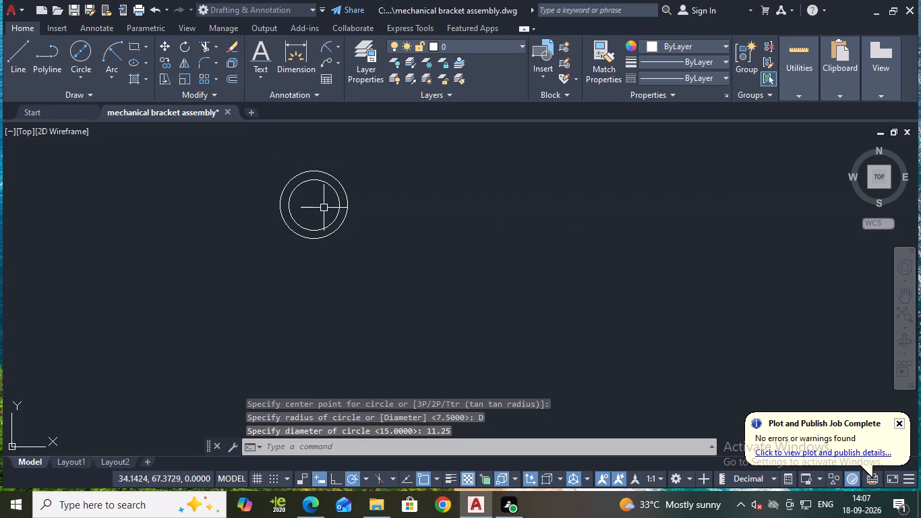
Draw a circle of diameter 2.5 at the common centre of the existing circles.
{"action": "key", "text": "space"}
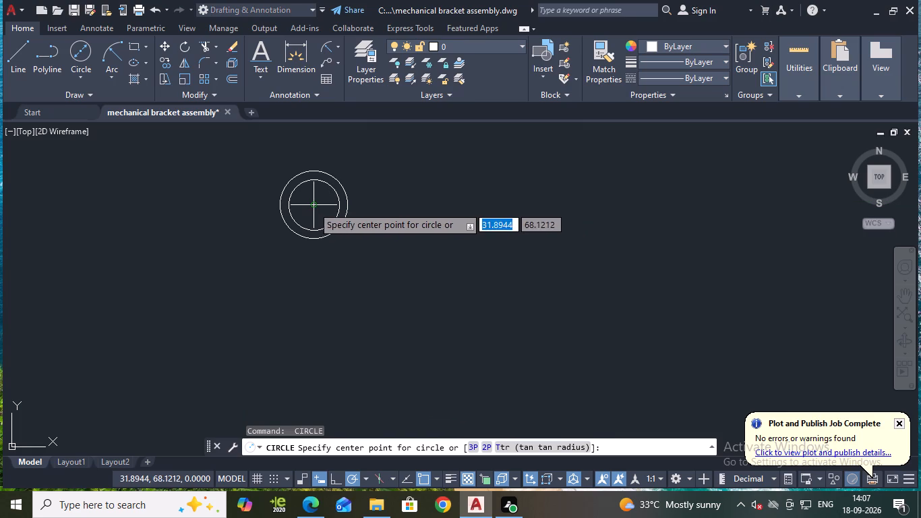
{"action": "left_click", "coordinate": [313, 206]}
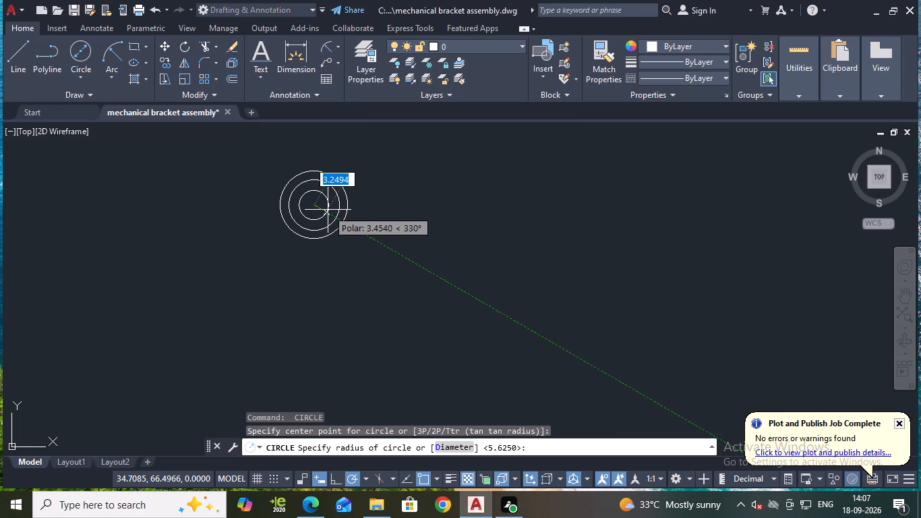
{"action": "key", "text": "d"}
{"action": "key", "text": "Return"}
{"action": "type", "text": "2.5"}
{"action": "key", "text": "Return"}
Draw a concentric circle of diameter 3.75 around the innermost circle.
{"action": "key", "text": "space"}
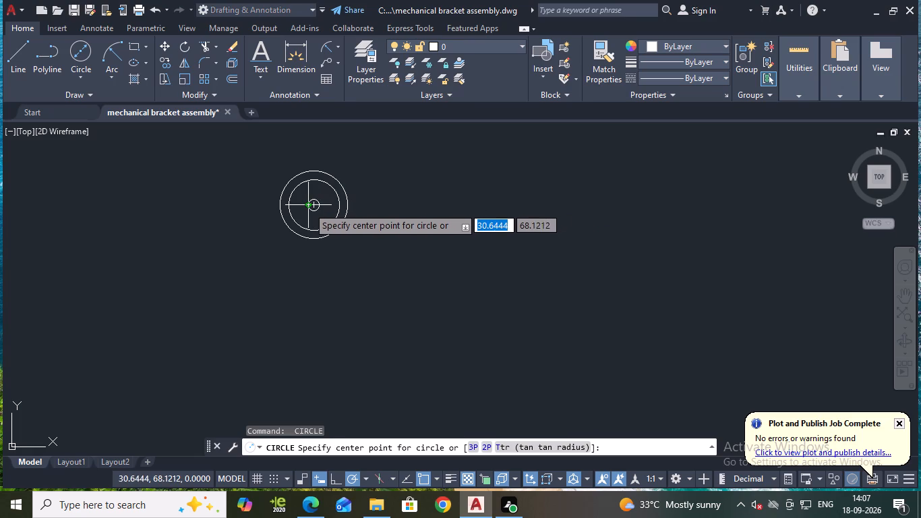
{"action": "left_click", "coordinate": [314, 204]}
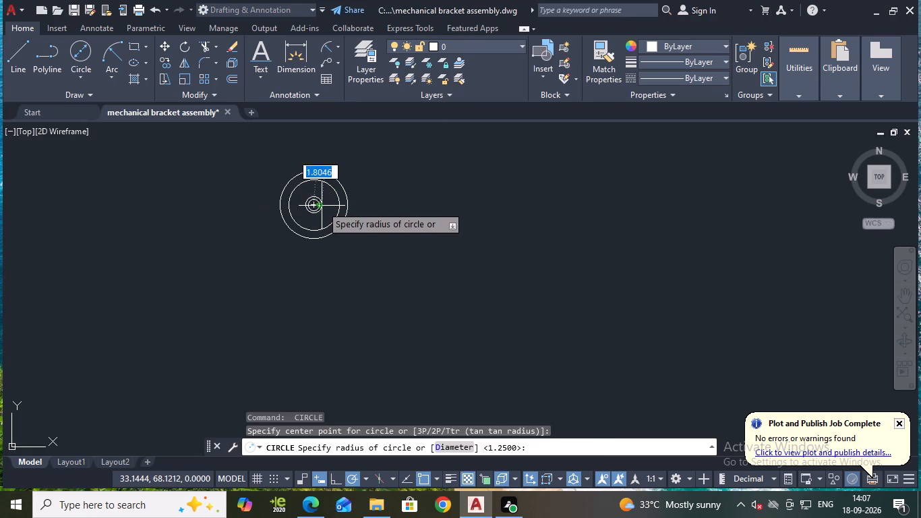
{"action": "key", "text": "d"}
{"action": "key", "text": "Return"}
{"action": "type", "text": "3.75"}
{"action": "key", "text": "Return"}
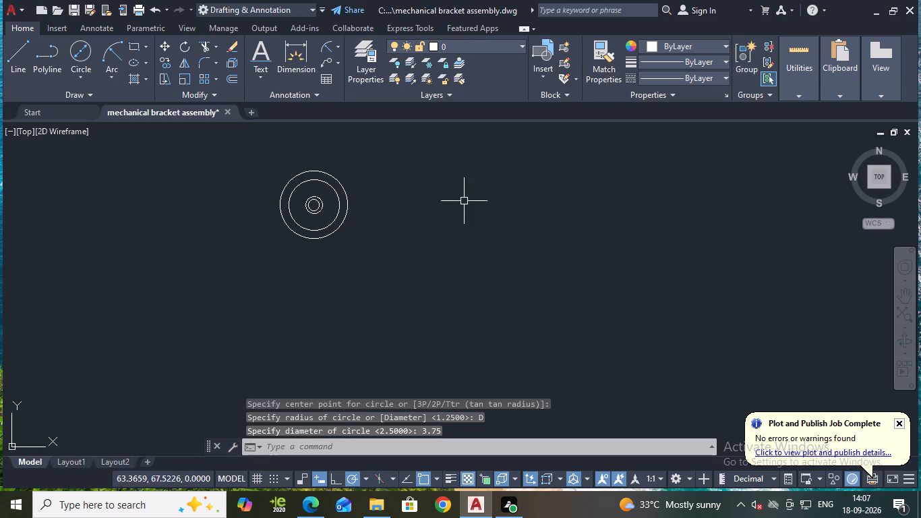
{"action": "scroll", "coordinate": [365, 214], "scroll_direction": "up", "scroll_amount": 2}
{"action": "scroll", "coordinate": [359, 214], "scroll_direction": "down", "scroll_amount": 1}
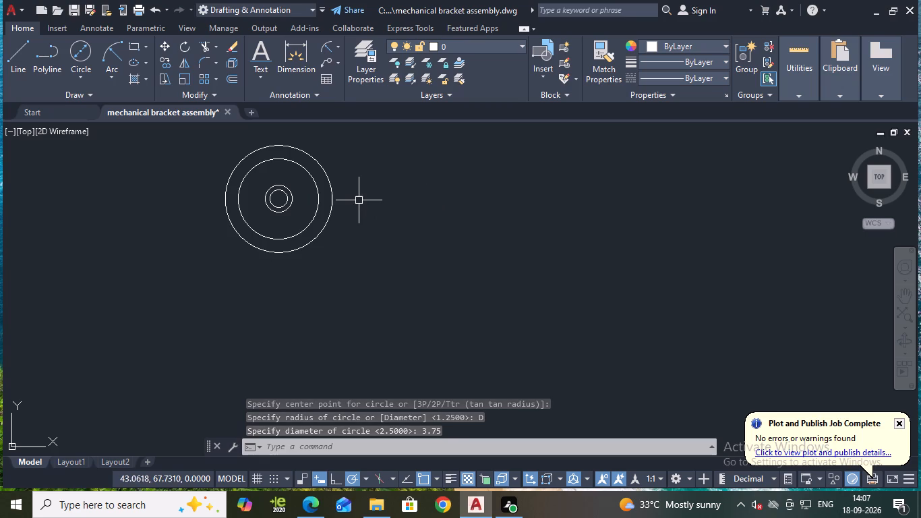
{"action": "key", "text": "Escape"}
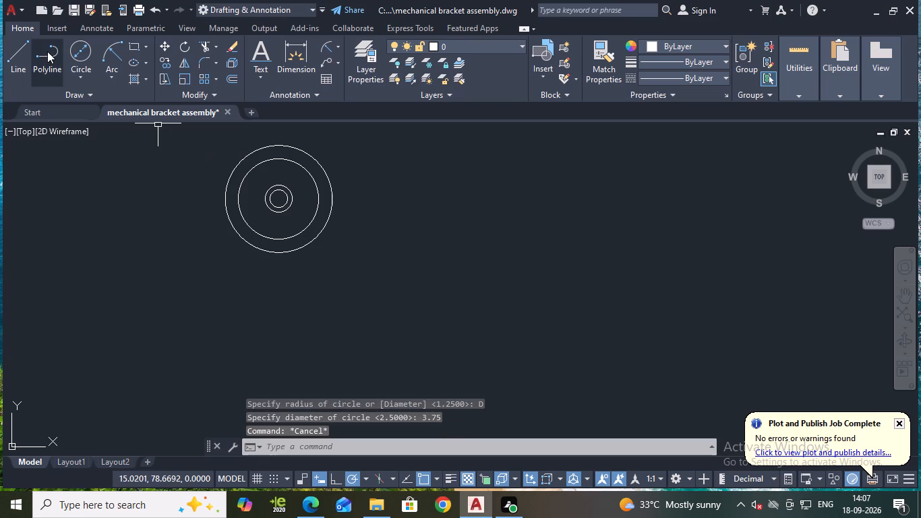
Draw a horizontal centre line about 48 units long, extending right from the common centre of the circles.
{"action": "left_click", "coordinate": [20, 47]}
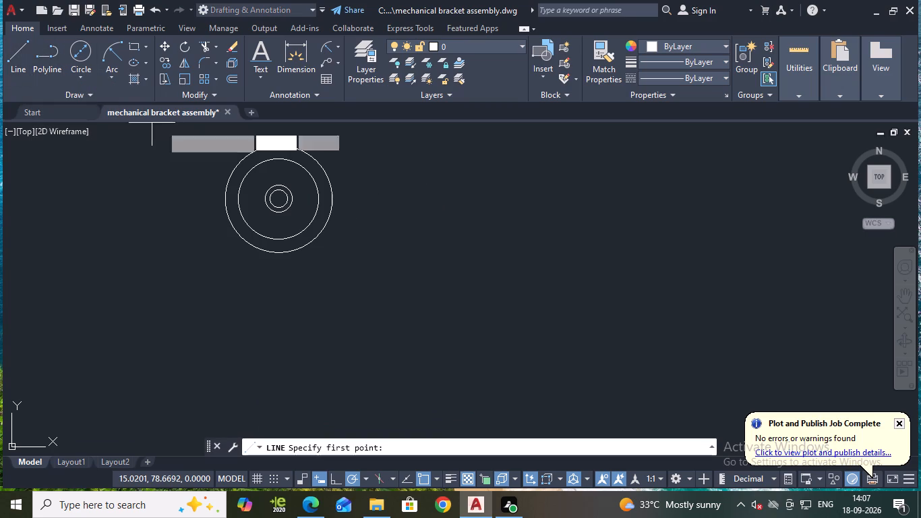
{"action": "left_click", "coordinate": [279, 200]}
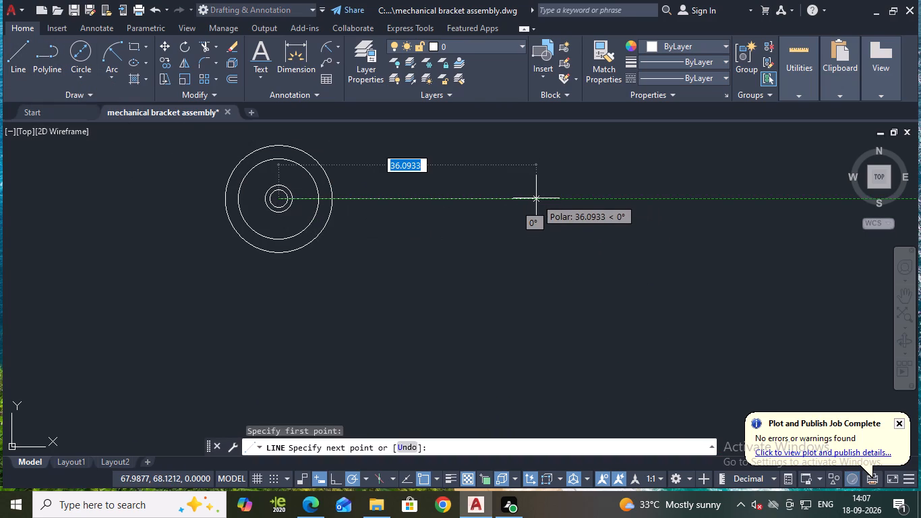
{"action": "scroll", "coordinate": [536, 198], "scroll_direction": "down", "scroll_amount": 2}
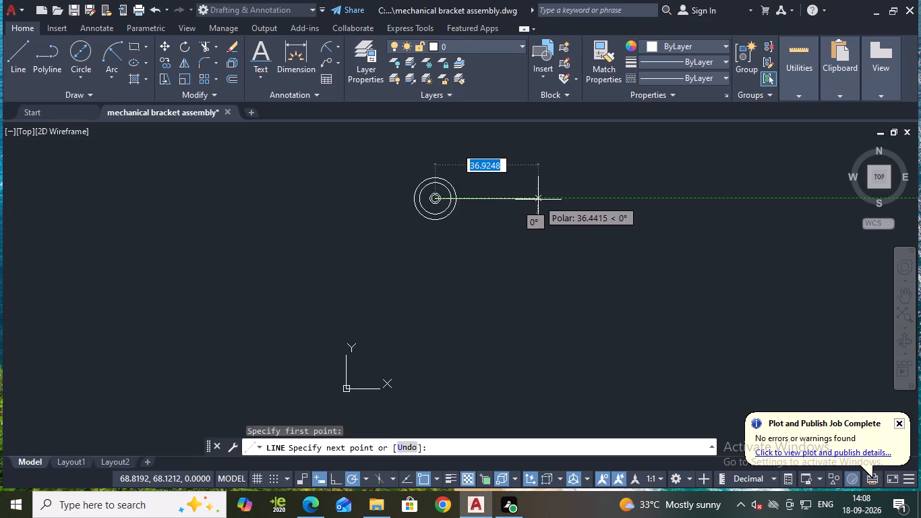
{"action": "scroll", "coordinate": [538, 200], "scroll_direction": "down", "scroll_amount": 2}
{"action": "scroll", "coordinate": [550, 195], "scroll_direction": "up", "scroll_amount": 1}
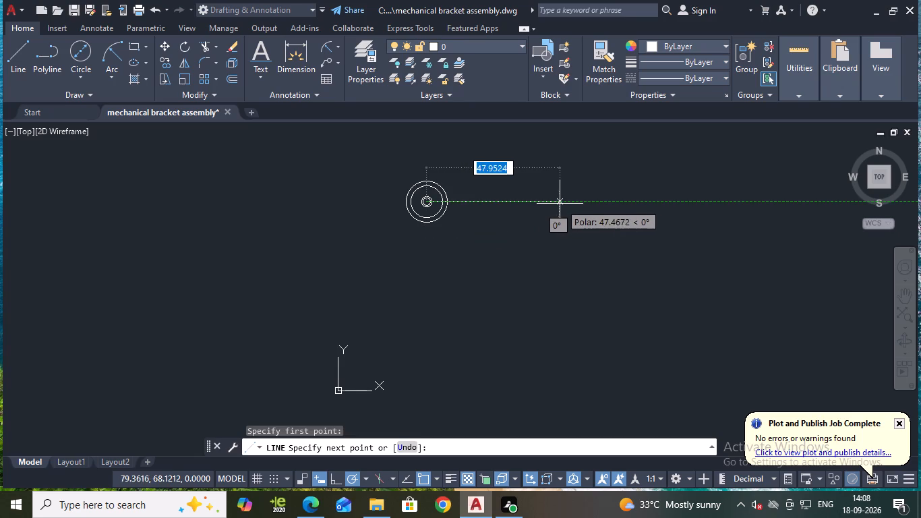
{"action": "left_click", "coordinate": [561, 204]}
{"action": "key", "text": "Escape"}
{"action": "left_click", "coordinate": [520, 194]}
{"action": "key", "text": "Escape"}
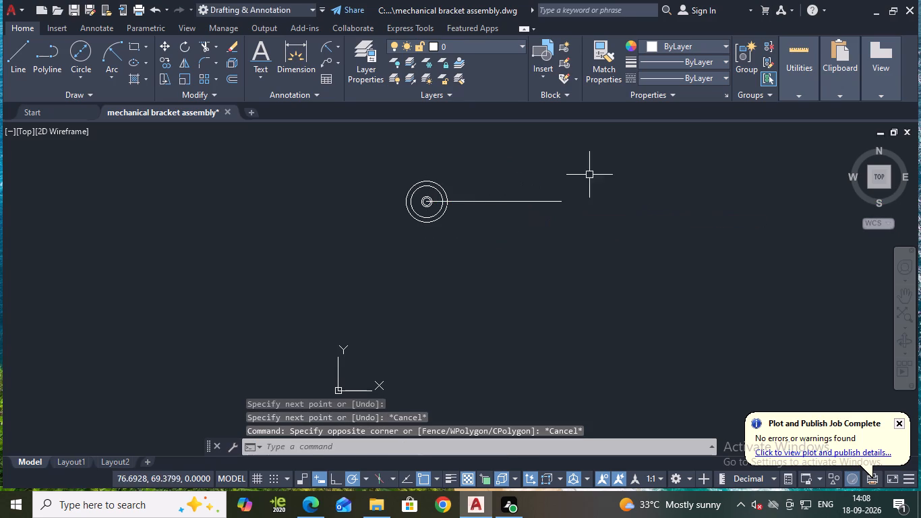
Load the ACAD_ISO02W100 ISO dash linetype into the drawing.
{"action": "left_click", "coordinate": [695, 86]}
{"action": "left_click", "coordinate": [680, 143]}
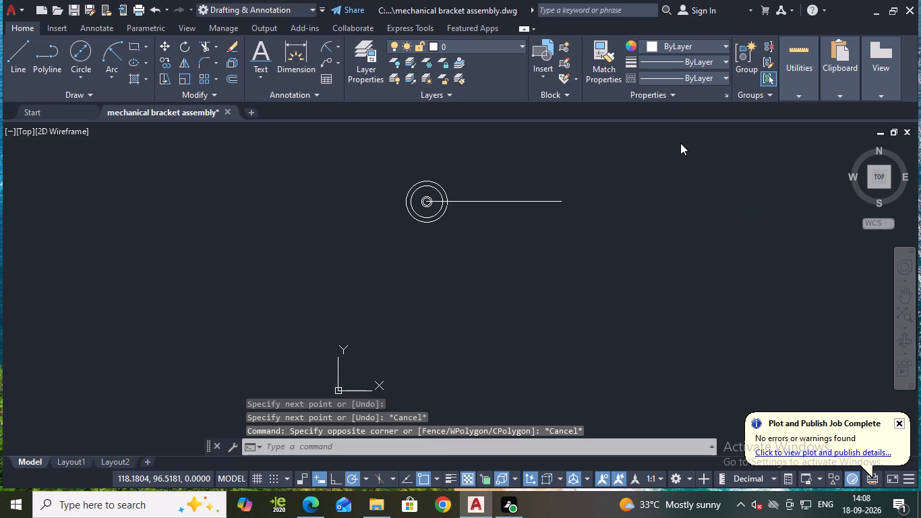
{"action": "left_click", "coordinate": [557, 136]}
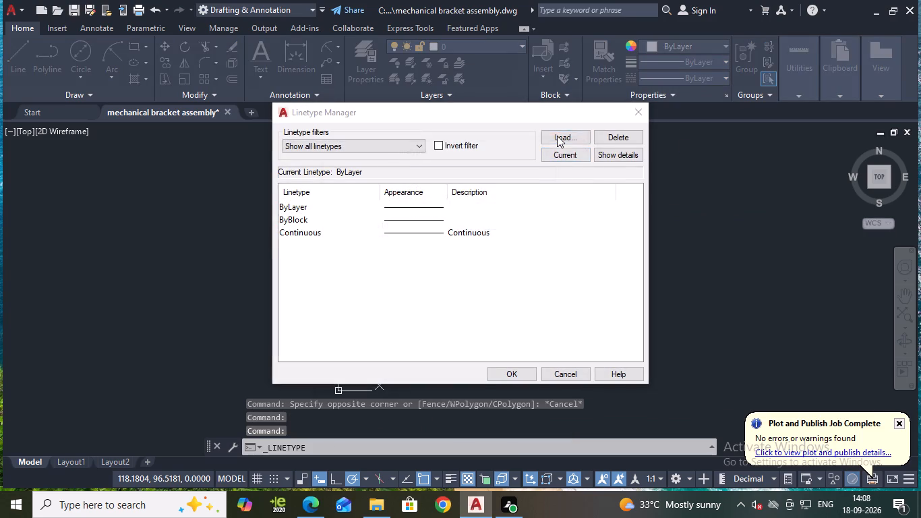
{"action": "left_click", "coordinate": [443, 231]}
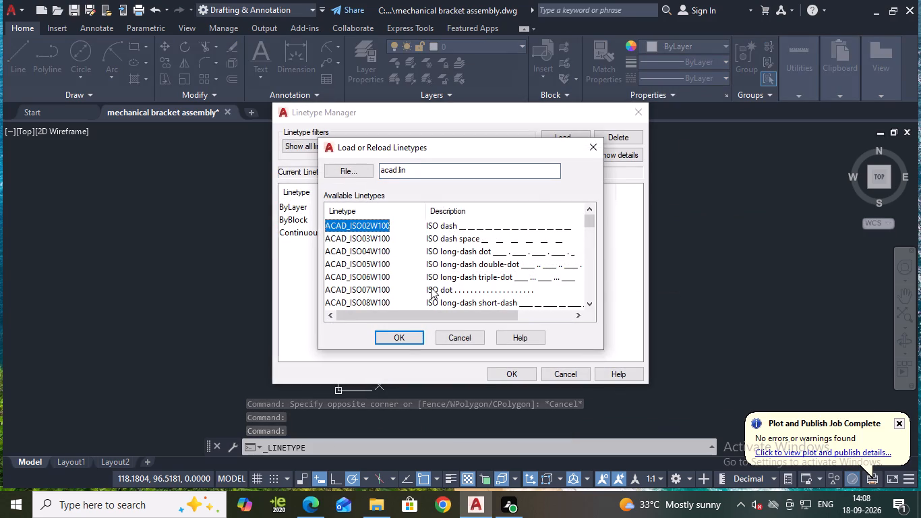
{"action": "left_click", "coordinate": [403, 339]}
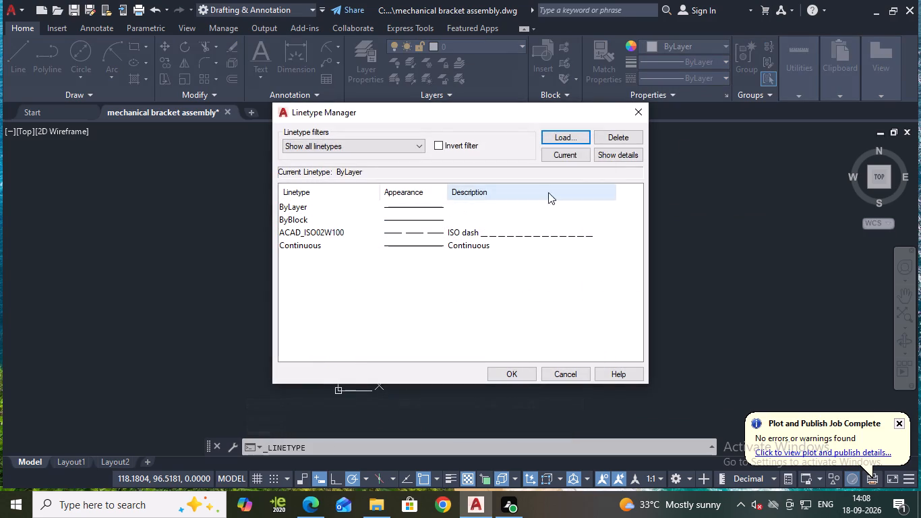
{"action": "left_click", "coordinate": [508, 372]}
Apply the ACAD_ISO02W100 linetype to the horizontal centre line.
{"action": "left_click", "coordinate": [489, 202]}
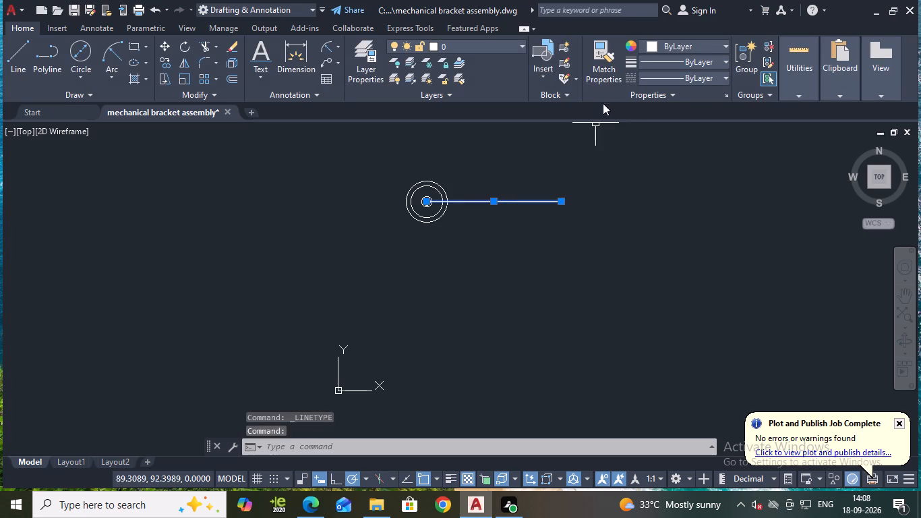
{"action": "left_click", "coordinate": [651, 80]}
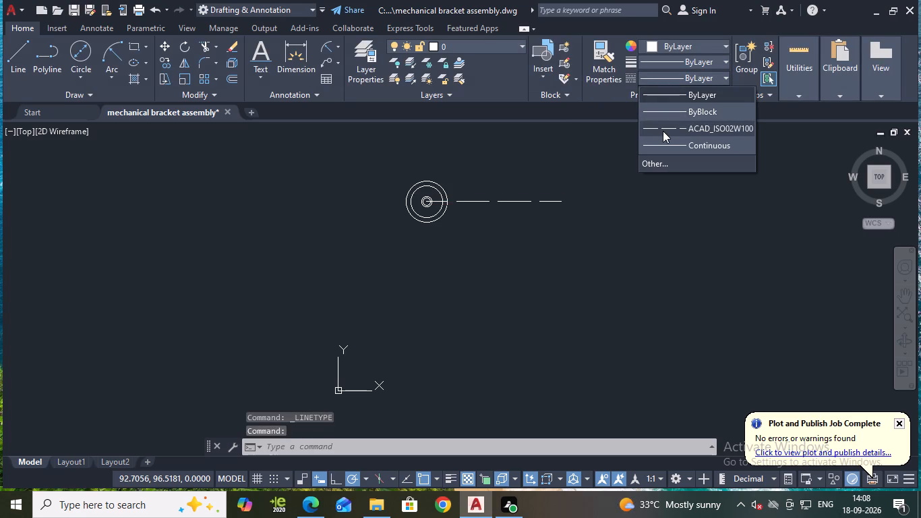
{"action": "left_click", "coordinate": [663, 132]}
{"action": "key", "text": "Escape"}
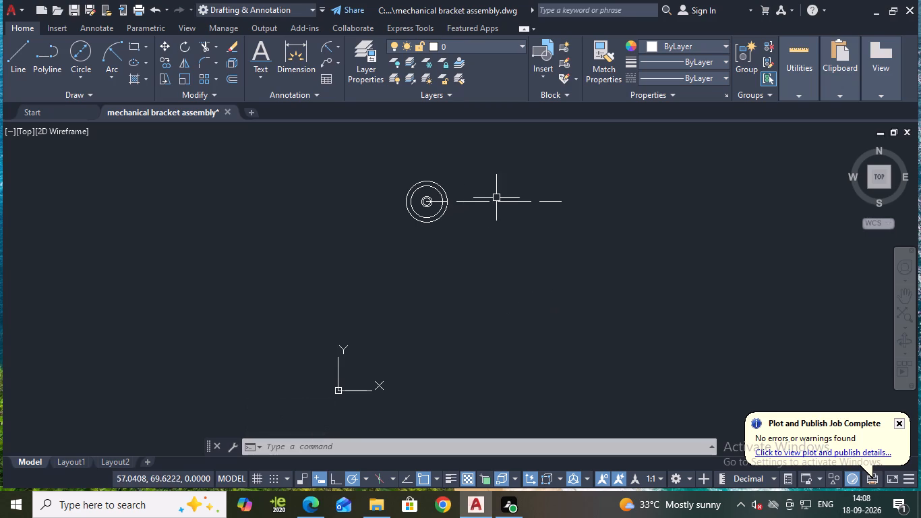
Draw a horizontal line about 46 units long, extending right from the top quadrant of the 3.75-diameter circle.
{"action": "scroll", "coordinate": [496, 198], "scroll_direction": "up", "scroll_amount": 2}
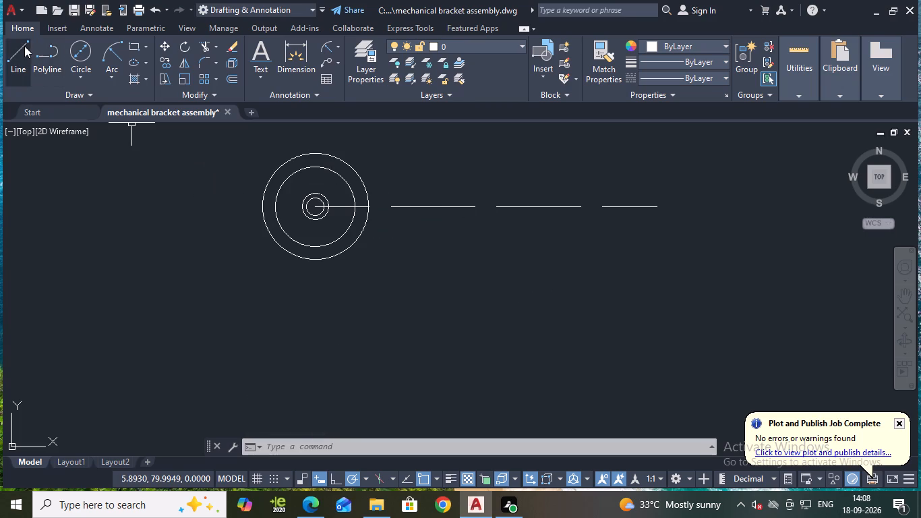
{"action": "left_click", "coordinate": [24, 46]}
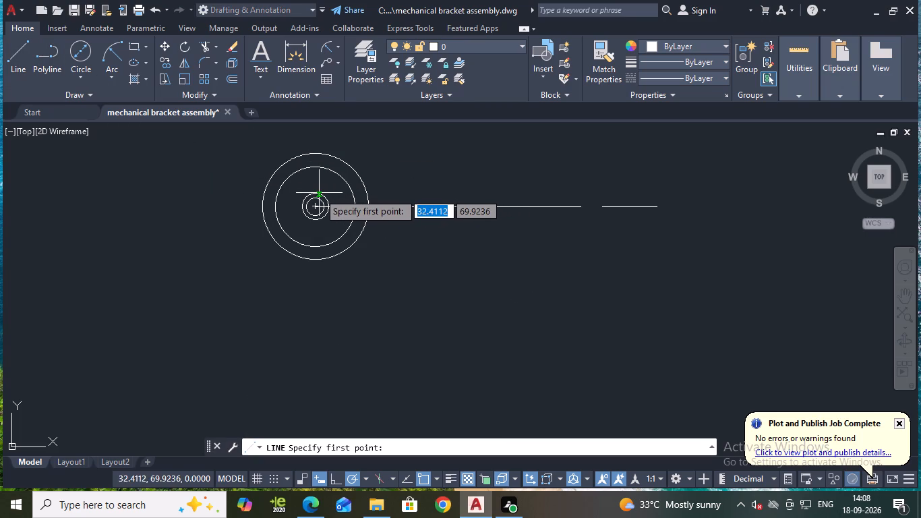
{"action": "left_click", "coordinate": [316, 192]}
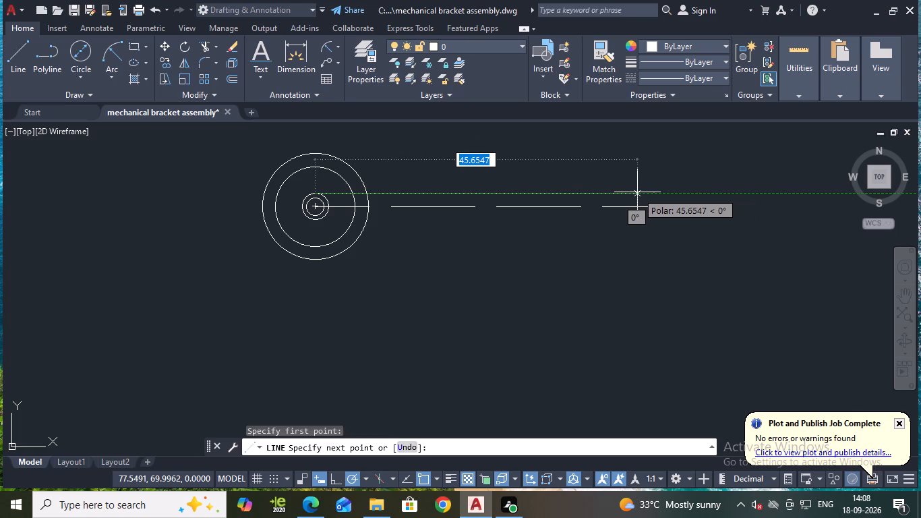
{"action": "left_click", "coordinate": [637, 193]}
{"action": "key", "text": "space"}
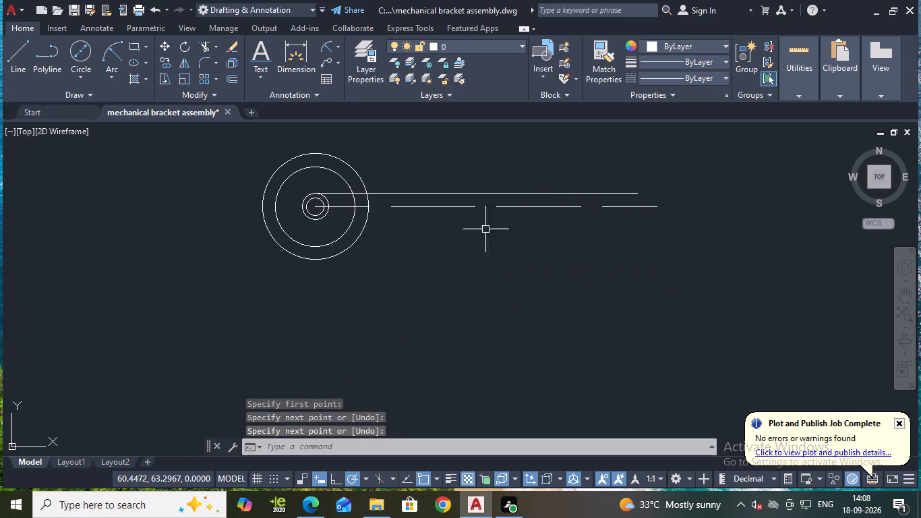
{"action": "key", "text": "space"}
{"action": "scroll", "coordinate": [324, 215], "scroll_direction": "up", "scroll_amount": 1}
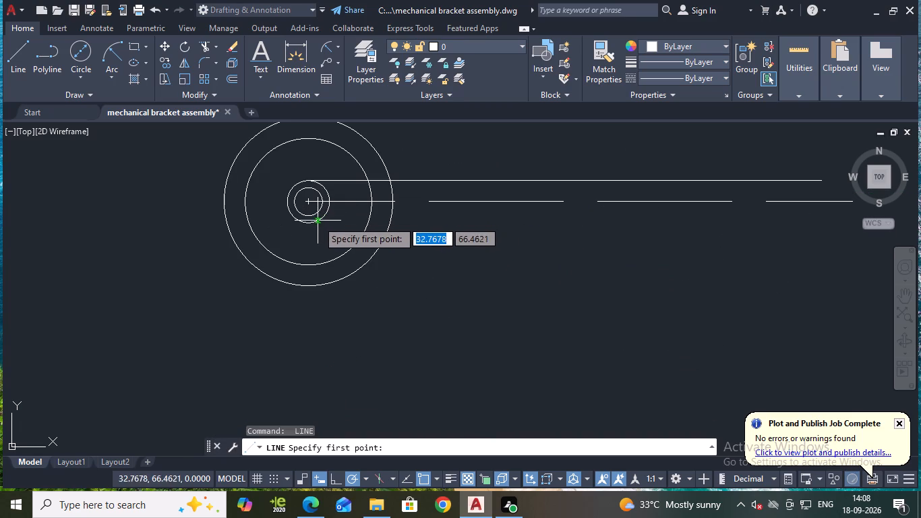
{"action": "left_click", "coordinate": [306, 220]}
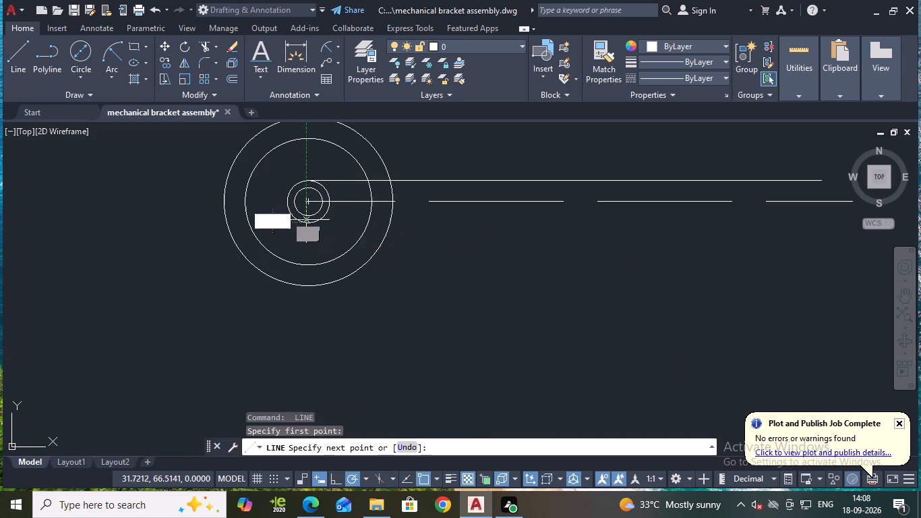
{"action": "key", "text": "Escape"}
Draw a horizontal line about 36 units long, extending right from the bottom quadrant of the 3.75-diameter circle.
{"action": "key", "text": "space"}
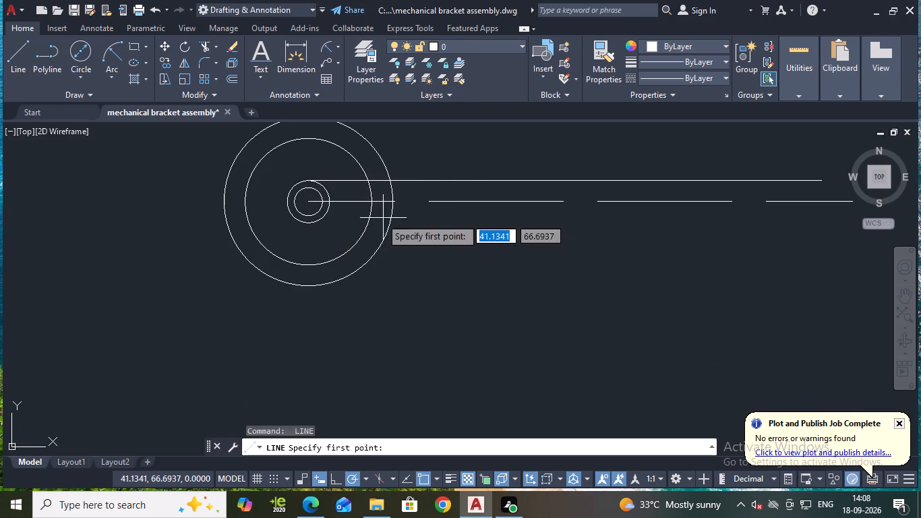
{"action": "left_click", "coordinate": [308, 224]}
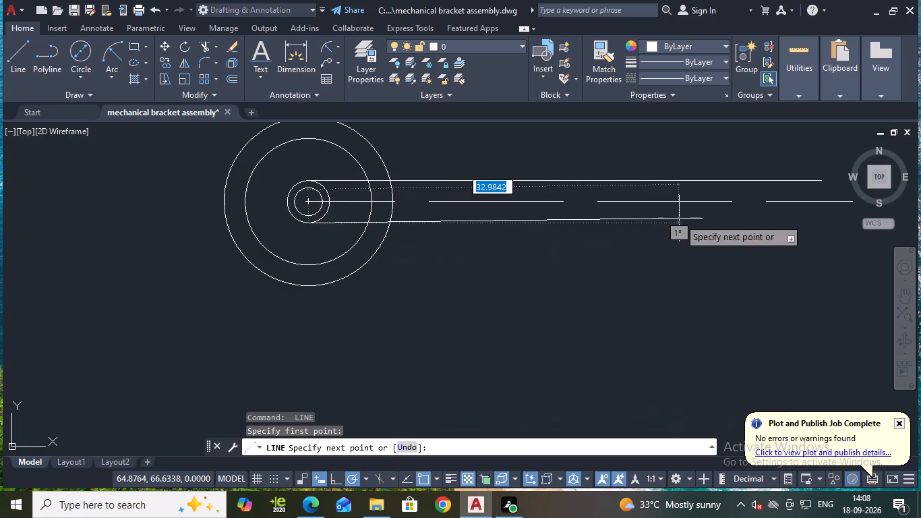
{"action": "left_click", "coordinate": [711, 224]}
{"action": "key", "text": "Escape"}
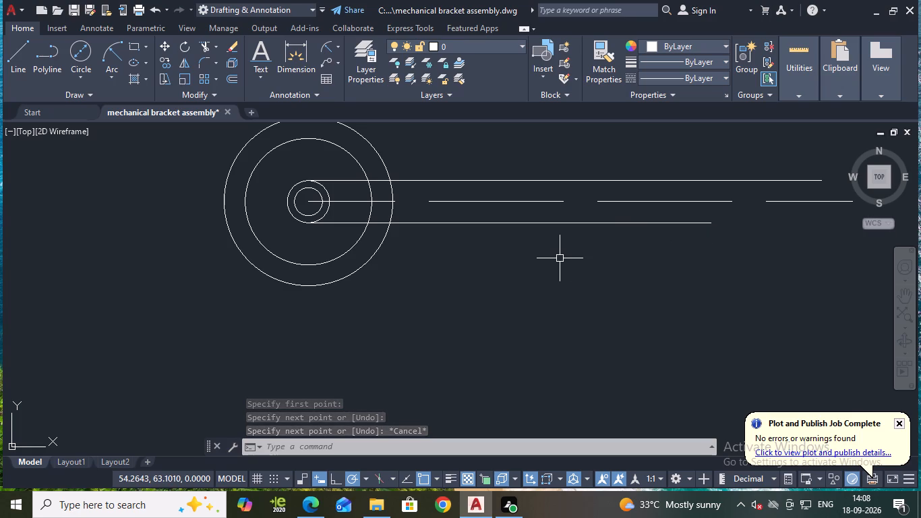
Draw a horizontal line about 36 units long, extending right from the top quadrant of the second-largest circle.
{"action": "scroll", "coordinate": [556, 261], "scroll_direction": "up", "scroll_amount": 1}
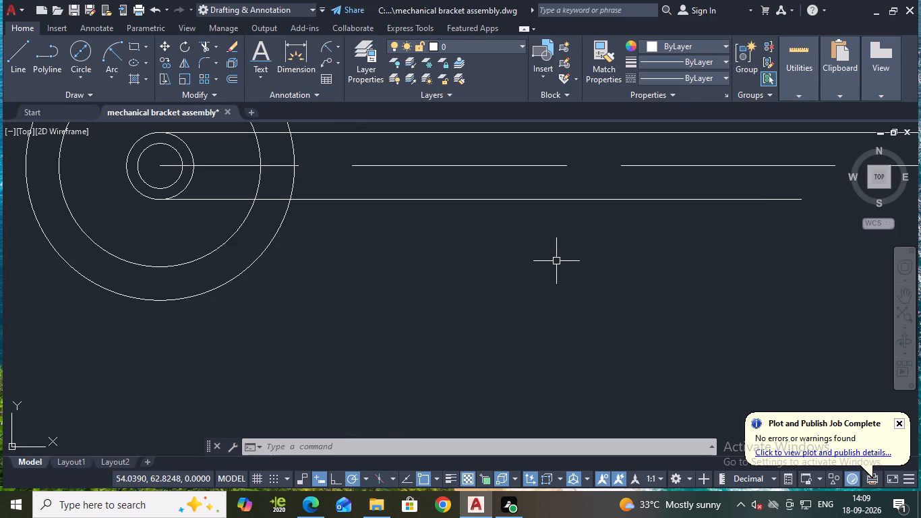
{"action": "scroll", "coordinate": [531, 241], "scroll_direction": "down", "scroll_amount": 1}
{"action": "middle_click_drag", "start_coordinate": [535, 248], "coordinate": [527, 283]}
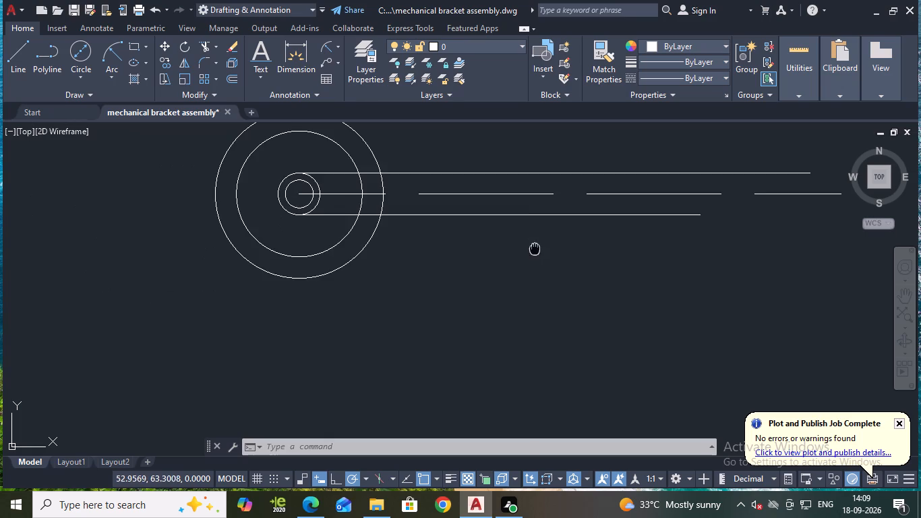
{"action": "middle_click_drag", "start_coordinate": [527, 283], "coordinate": [520, 295]}
{"action": "left_click", "coordinate": [22, 52]}
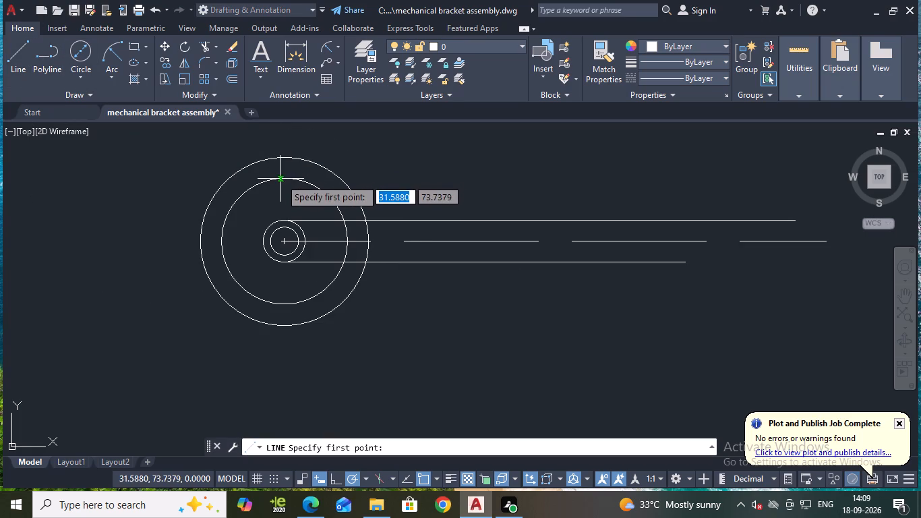
{"action": "left_click", "coordinate": [285, 179]}
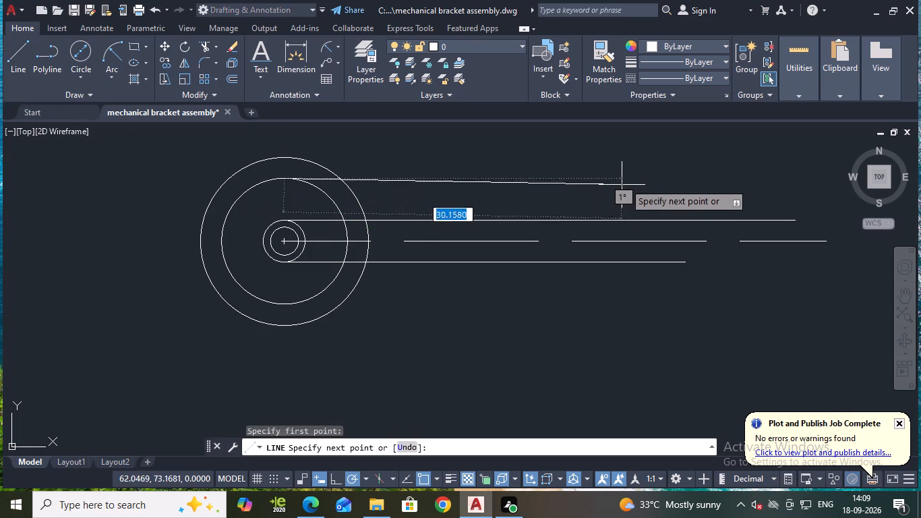
{"action": "left_click", "coordinate": [686, 176]}
{"action": "key", "text": "space"}
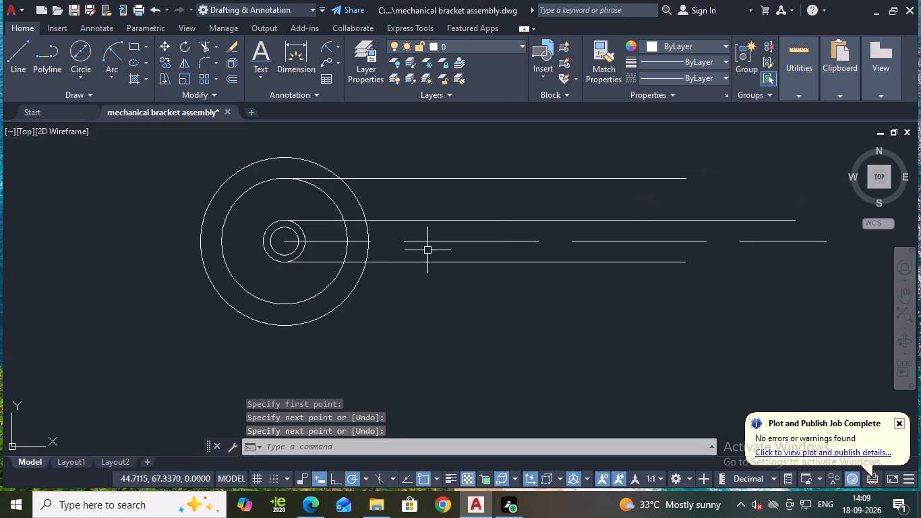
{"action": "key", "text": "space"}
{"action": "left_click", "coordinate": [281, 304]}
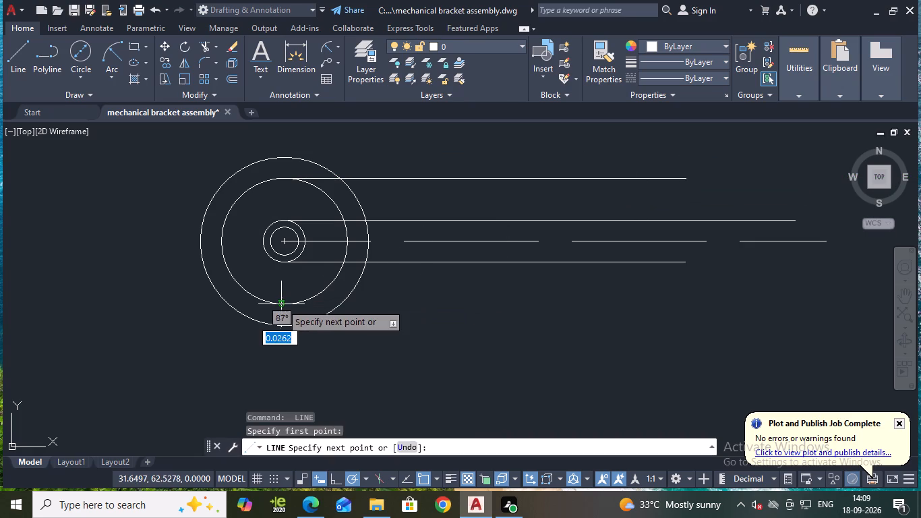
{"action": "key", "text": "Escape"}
Draw a horizontal line about 37 units long, extending right from the bottom quadrant of the second-largest circle.
{"action": "key", "text": "space"}
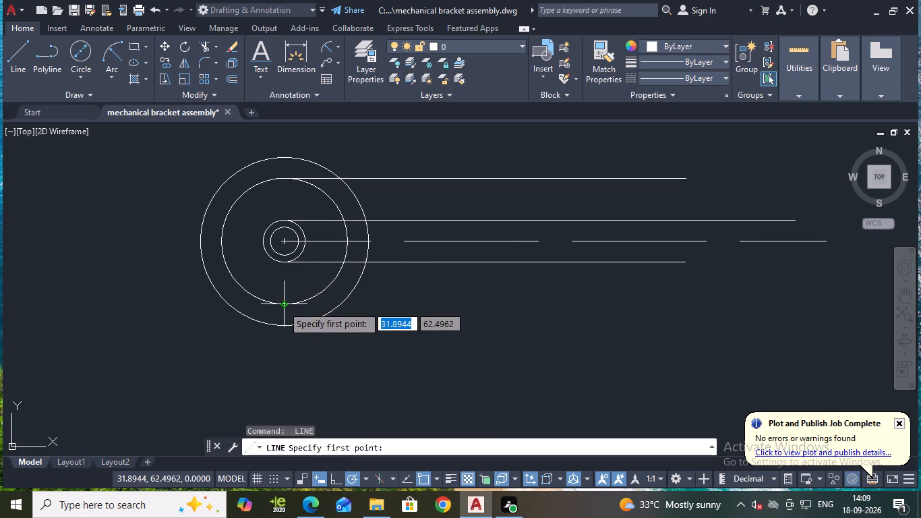
{"action": "left_click", "coordinate": [282, 306]}
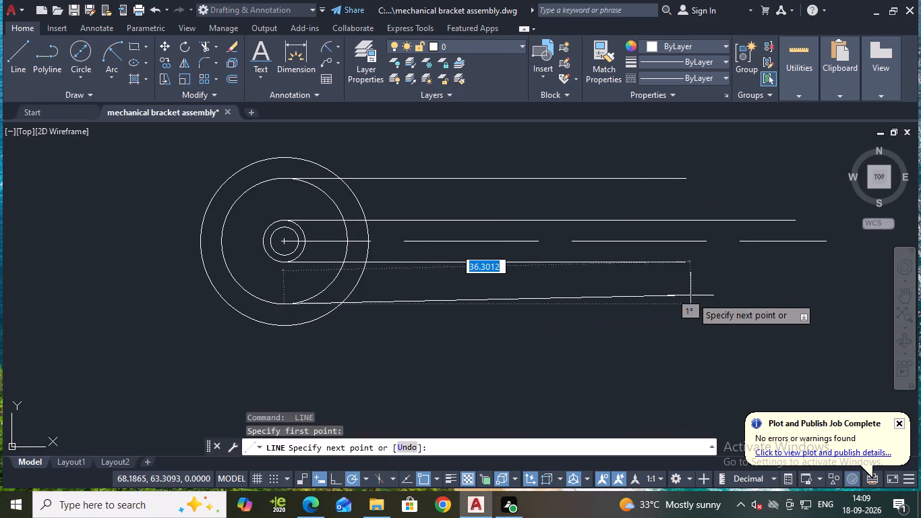
{"action": "left_click", "coordinate": [695, 302]}
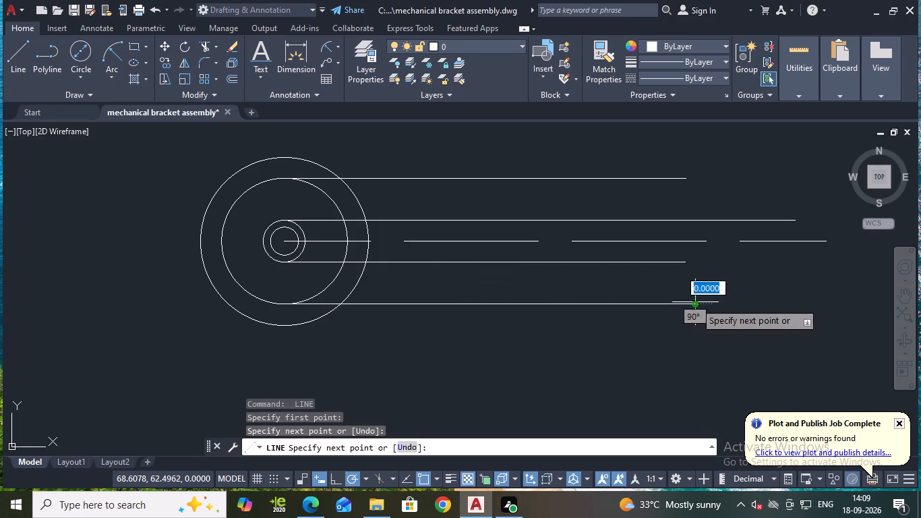
{"action": "key", "text": "Escape"}
Draw a vertical line joining the two outer horizontal lines, about 13 units right of the circles' centre.
{"action": "left_click", "coordinate": [21, 45]}
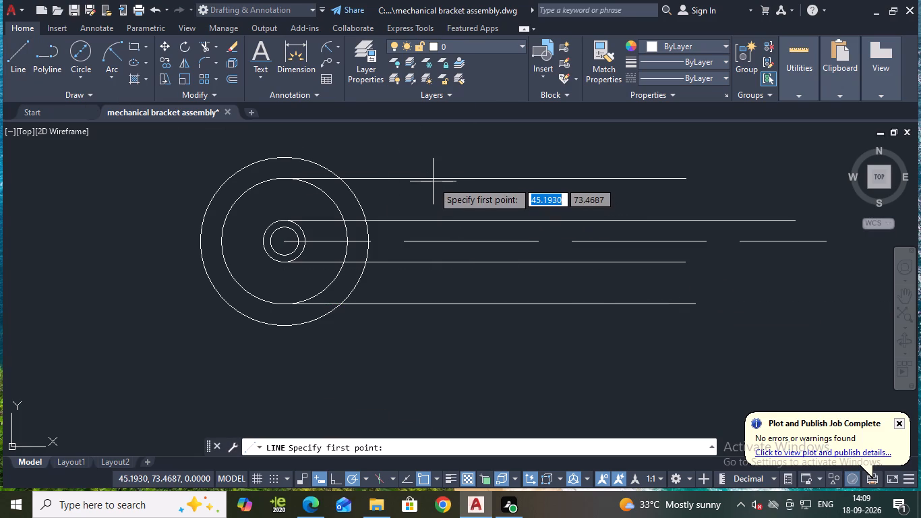
{"action": "left_click", "coordinate": [433, 181]}
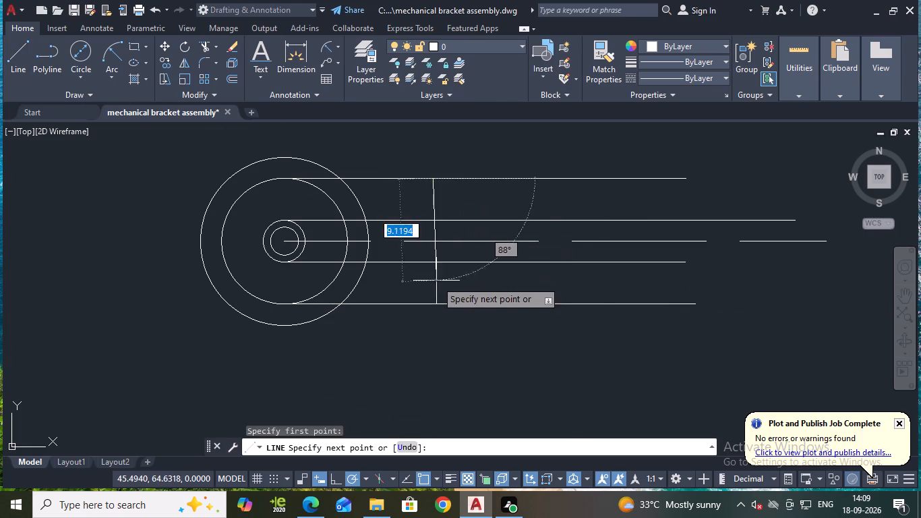
{"action": "left_click", "coordinate": [433, 303]}
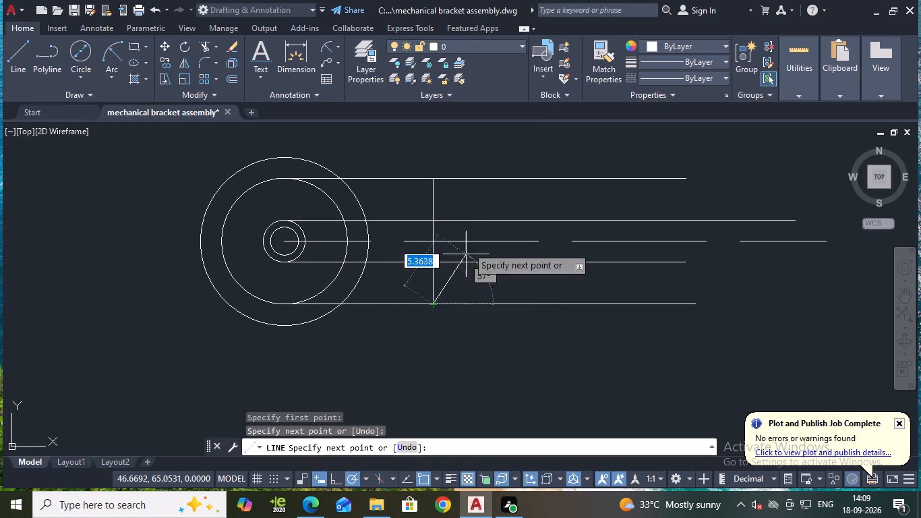
{"action": "key", "text": "Escape"}
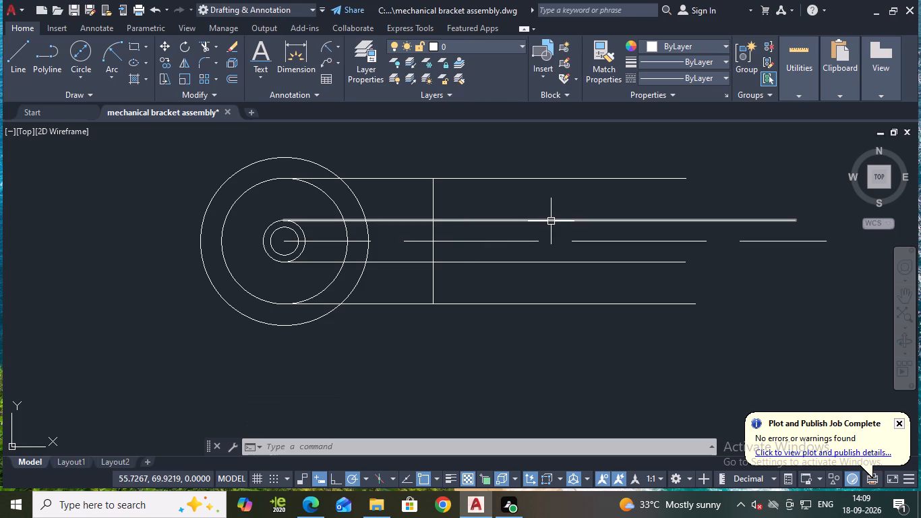
Offset the vertical line 31.25 units to the right.
{"action": "key", "text": "o"}
{"action": "key", "text": "Return"}
{"action": "key", "text": "Return"}
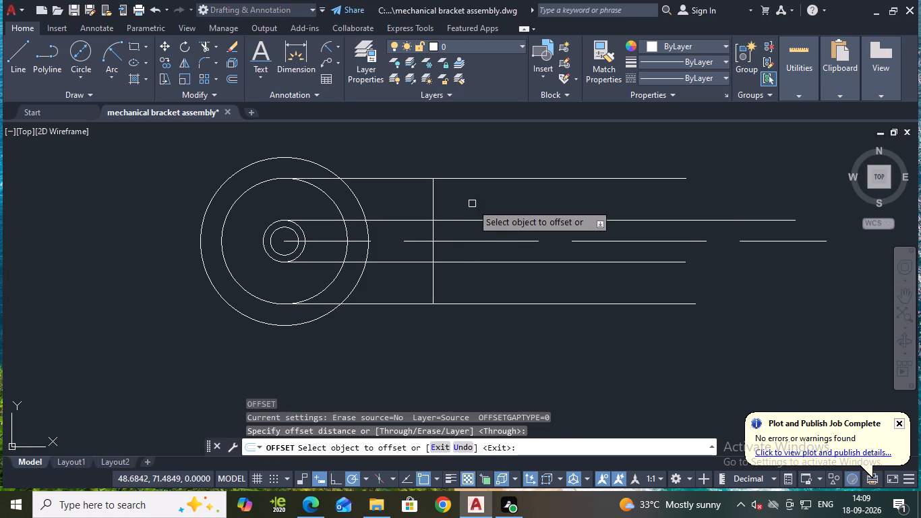
{"action": "left_click", "coordinate": [436, 207]}
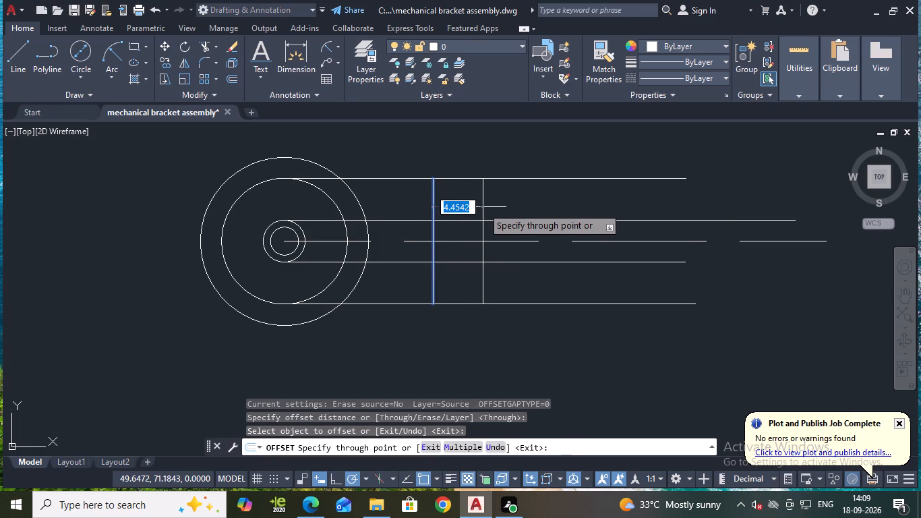
{"action": "type", "text": "31."}
{"action": "type", "text": "25"}
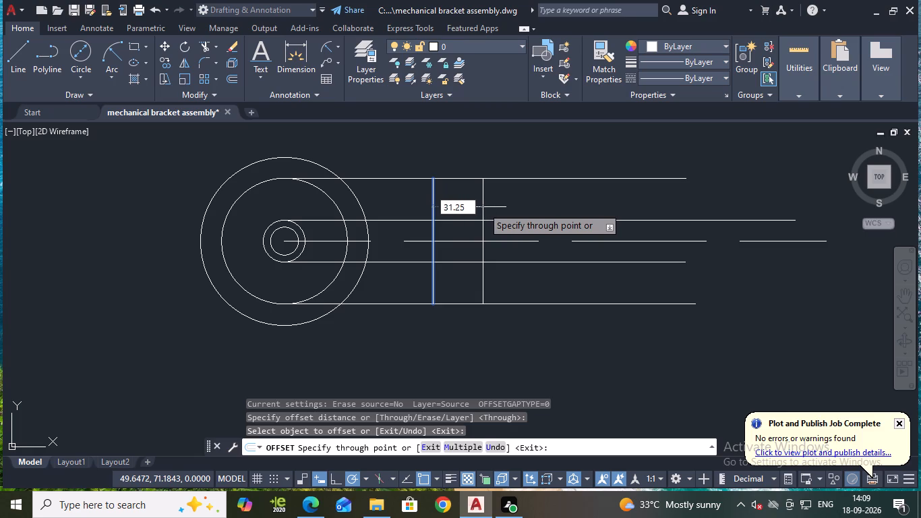
{"action": "key", "text": "Return"}
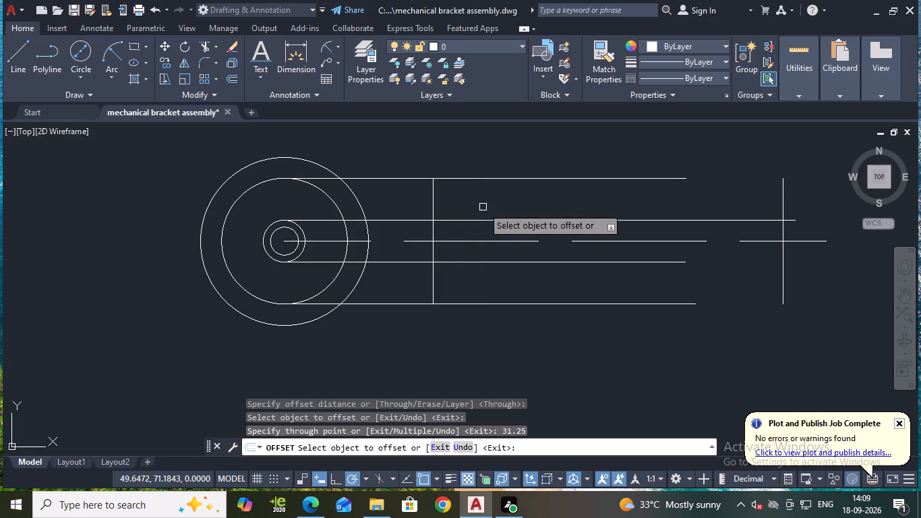
{"action": "scroll", "coordinate": [483, 207], "scroll_direction": "down", "scroll_amount": 1}
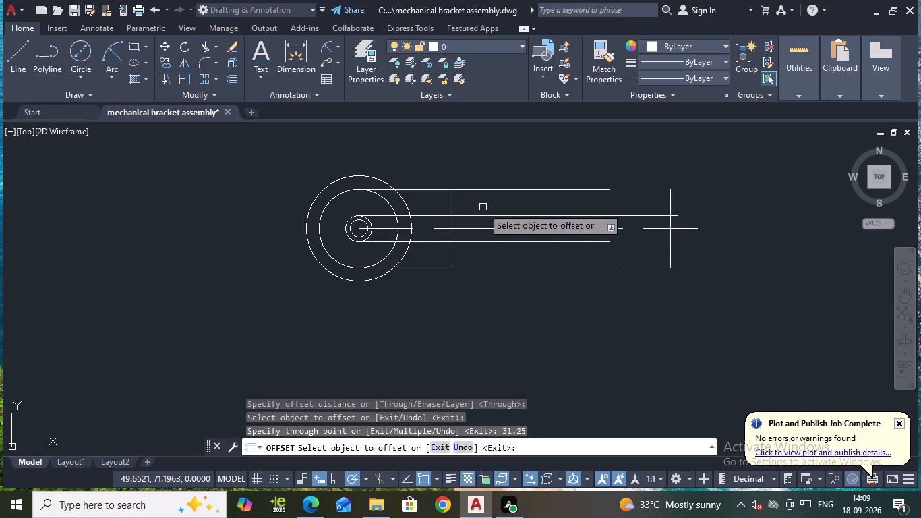
{"action": "key", "text": "Escape"}
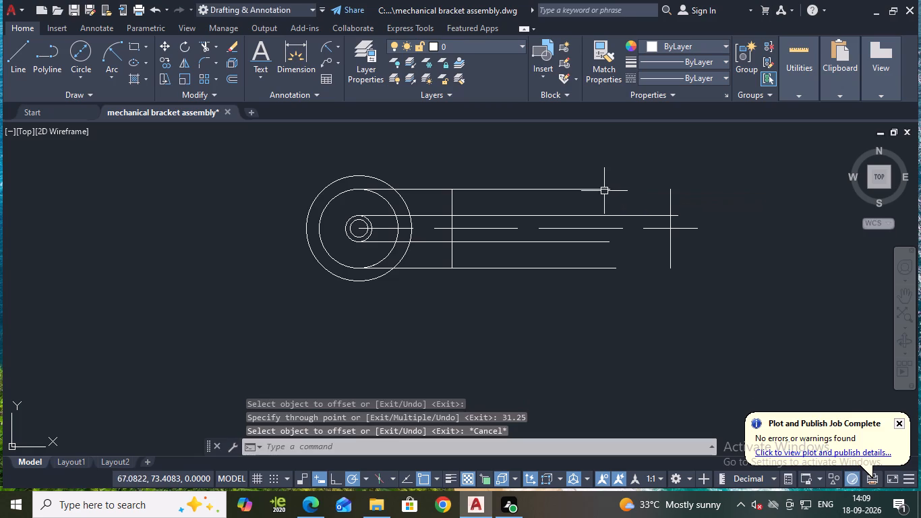
Stretch the right ends of the upper and lower outer lines past the offset vertical, to lengths of about 51 and 57 units.
{"action": "left_click", "coordinate": [601, 189]}
{"action": "left_click", "coordinate": [614, 189]}
{"action": "key", "text": "Escape"}
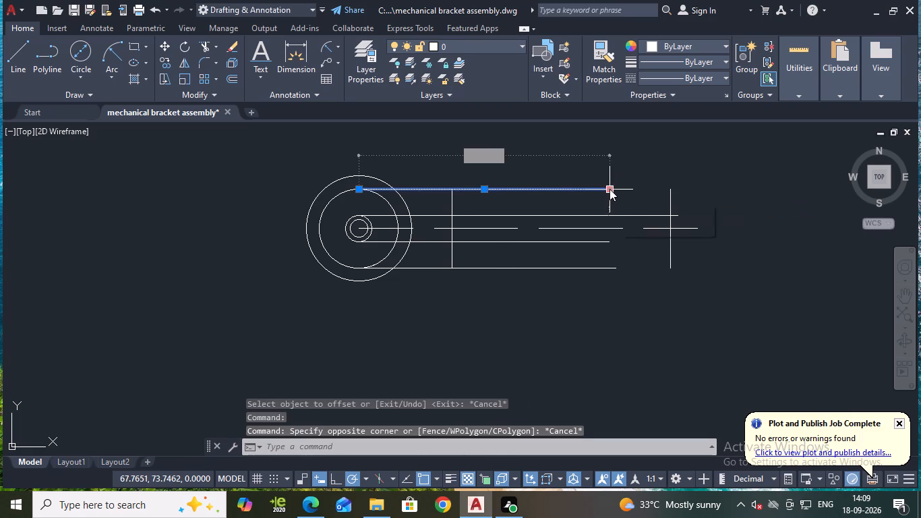
{"action": "left_click", "coordinate": [709, 449]}
{"action": "scroll", "coordinate": [617, 407], "scroll_direction": "down", "scroll_amount": 2}
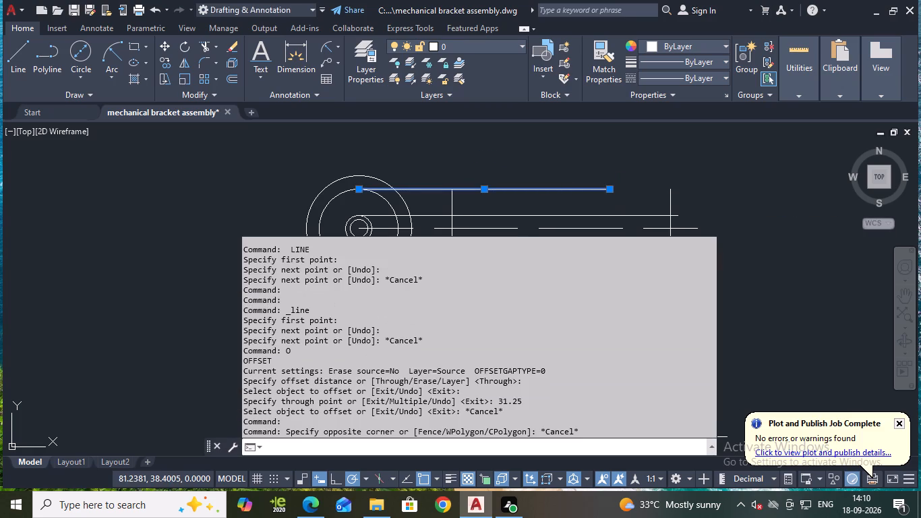
{"action": "left_click", "coordinate": [626, 159]}
{"action": "left_click", "coordinate": [612, 189]}
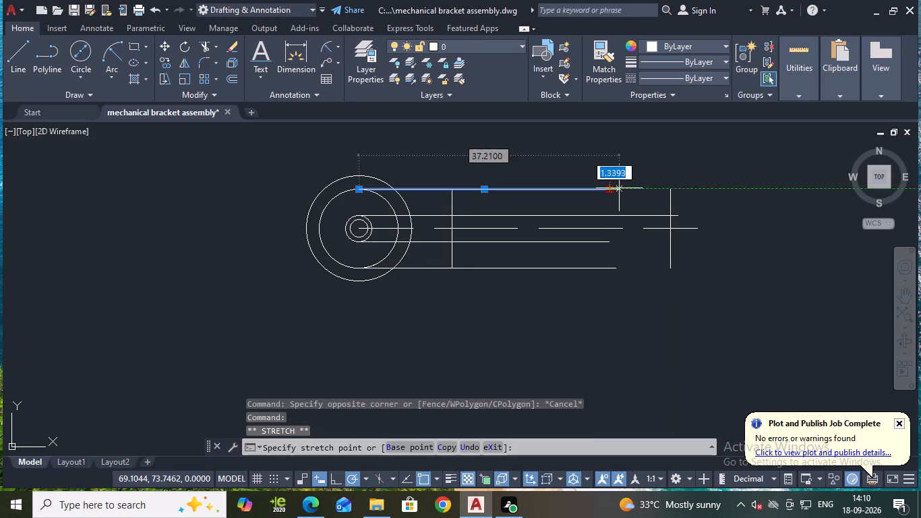
{"action": "left_click", "coordinate": [715, 190]}
{"action": "key", "text": "Escape"}
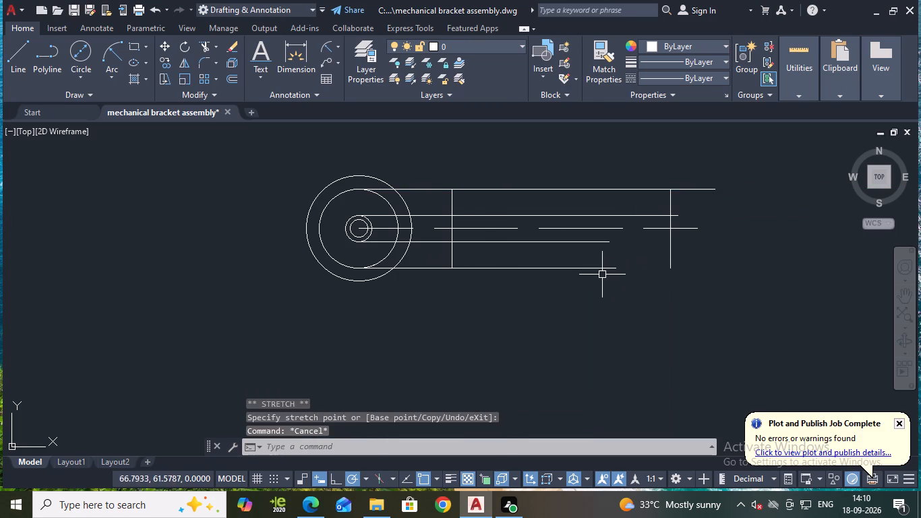
{"action": "left_click", "coordinate": [591, 269]}
{"action": "left_click", "coordinate": [616, 266]}
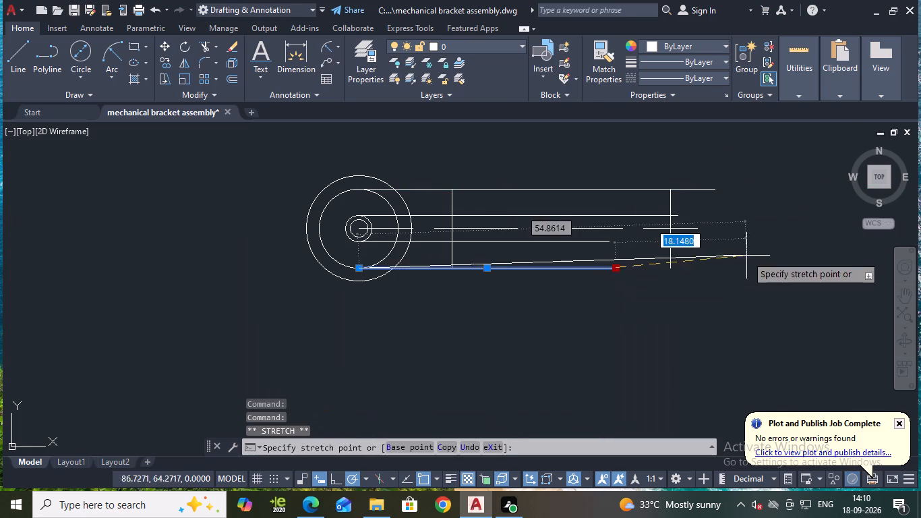
{"action": "left_click", "coordinate": [757, 269]}
{"action": "key", "text": "Escape"}
Stretch both ends of the offset vertical line beyond the outer lines, about 3 units upward and 2 units downward.
{"action": "left_click", "coordinate": [672, 207]}
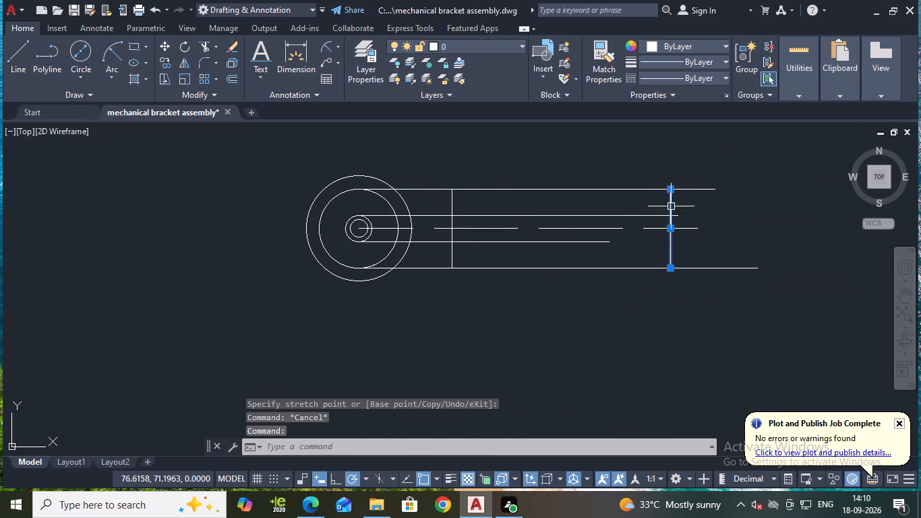
{"action": "left_click", "coordinate": [670, 190]}
{"action": "left_click", "coordinate": [672, 167]}
{"action": "key", "text": "Escape"}
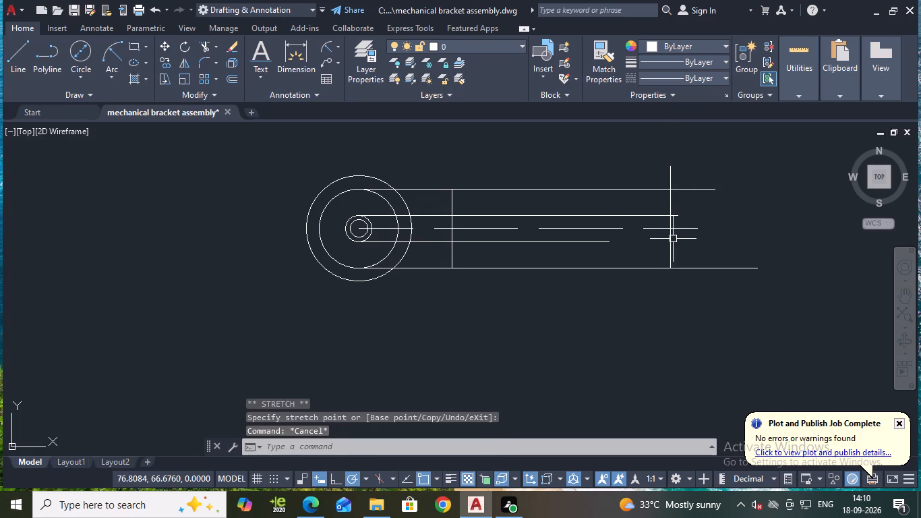
{"action": "left_click", "coordinate": [670, 243]}
{"action": "left_click", "coordinate": [670, 269]}
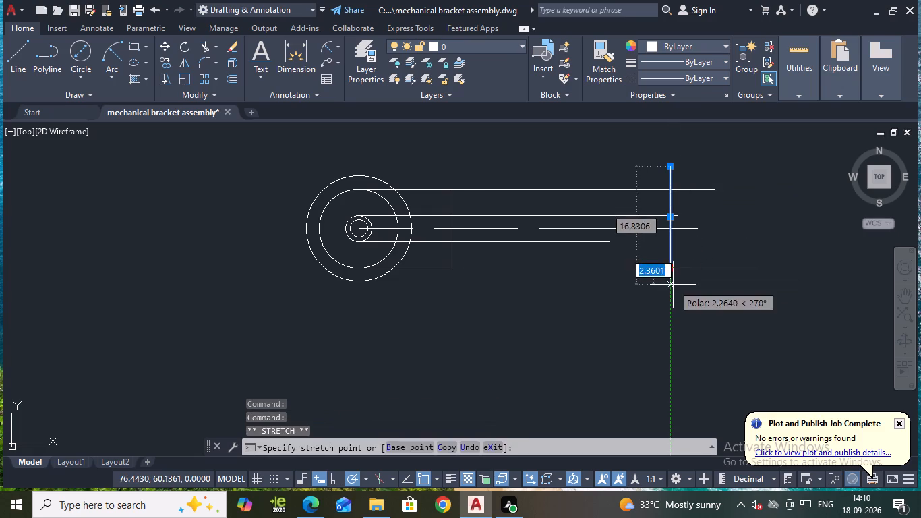
{"action": "left_click", "coordinate": [673, 285]}
{"action": "key", "text": "Escape"}
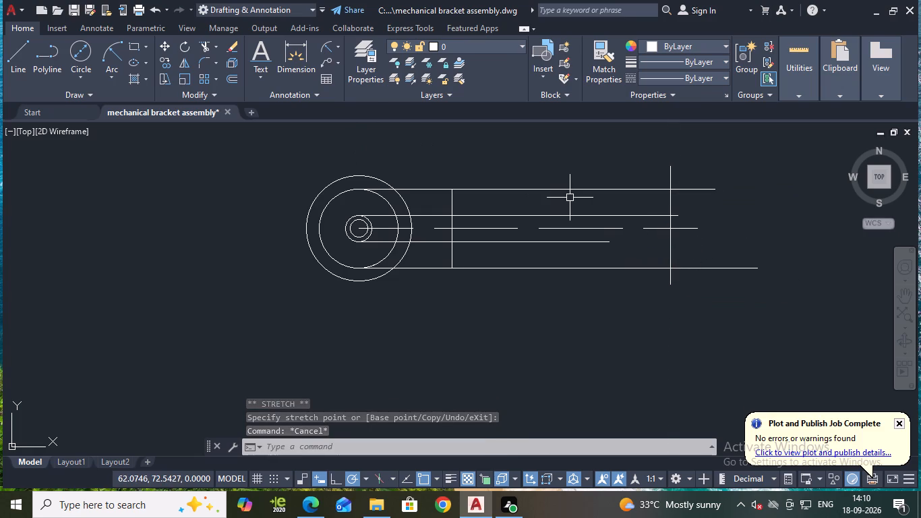
Trim the outer lines between the largest circle and the left vertical, plus the overhangs at the right corners, to form a closed rectangle.
{"action": "key", "text": "t"}
{"action": "key", "text": "r"}
{"action": "key", "text": "Return"}
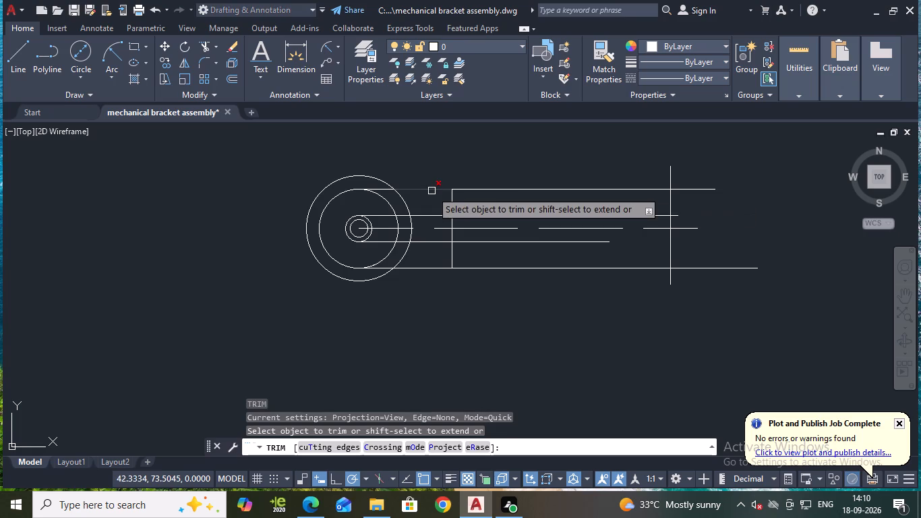
{"action": "left_click", "coordinate": [432, 191]}
{"action": "left_click", "coordinate": [438, 271]}
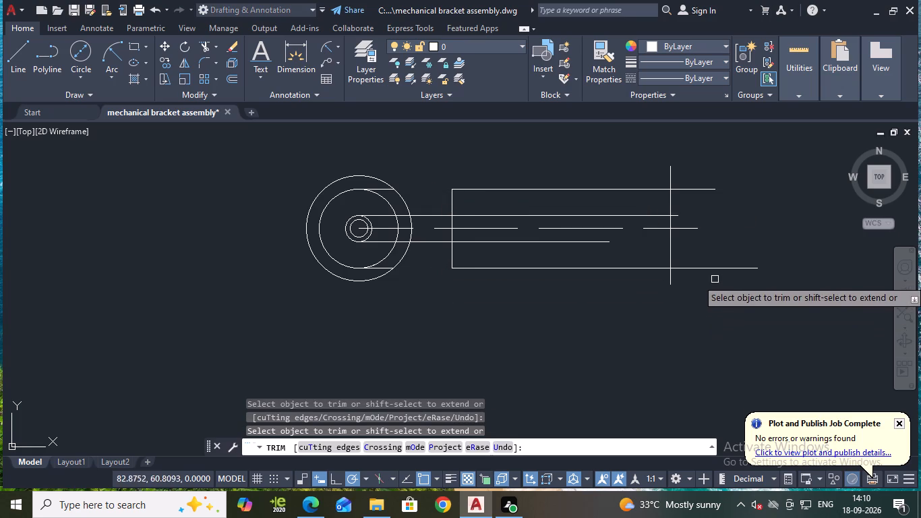
{"action": "left_click", "coordinate": [688, 268]}
{"action": "left_click", "coordinate": [670, 280]}
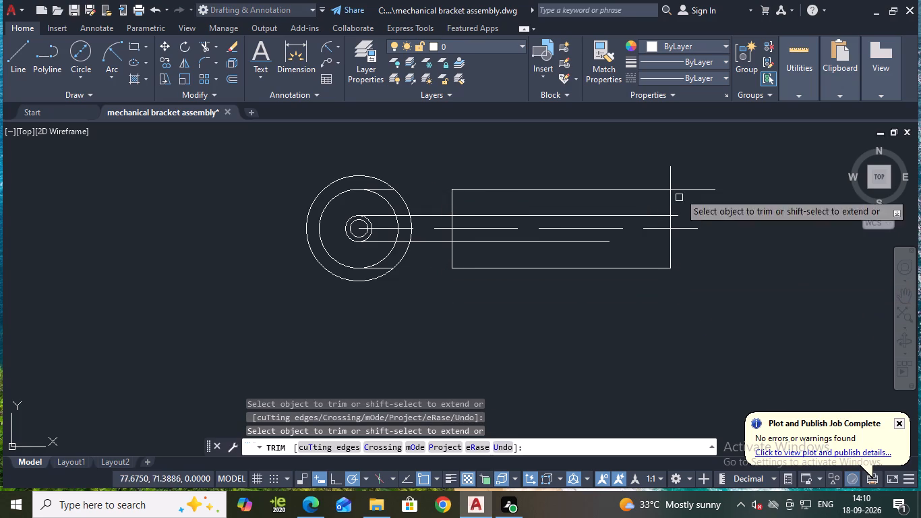
{"action": "left_click", "coordinate": [676, 186]}
{"action": "left_click", "coordinate": [673, 182]}
{"action": "key", "text": "Escape"}
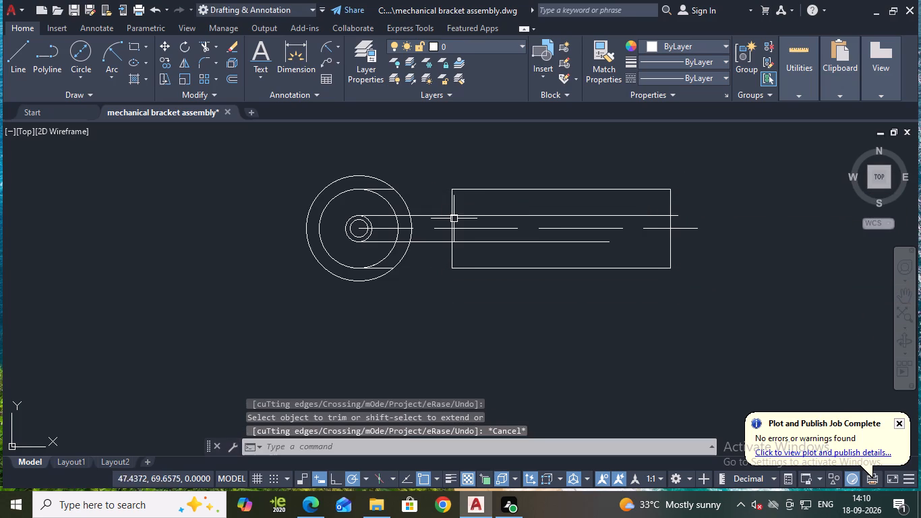
Erase the two short leftover horizontal lines inside the largest hub circle, at the top and bottom of the second-largest circle.
{"action": "left_click", "coordinate": [386, 191]}
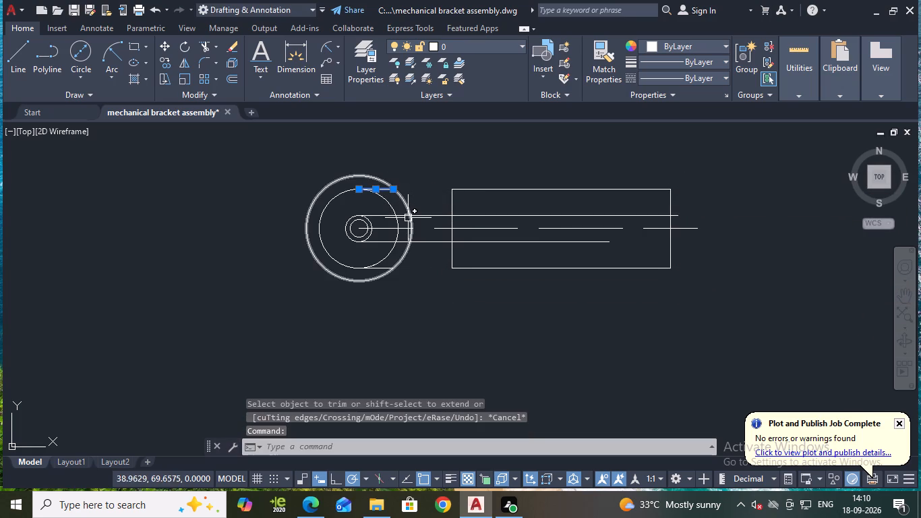
{"action": "left_click", "coordinate": [380, 268]}
{"action": "key", "text": "e"}
{"action": "key", "text": "Return"}
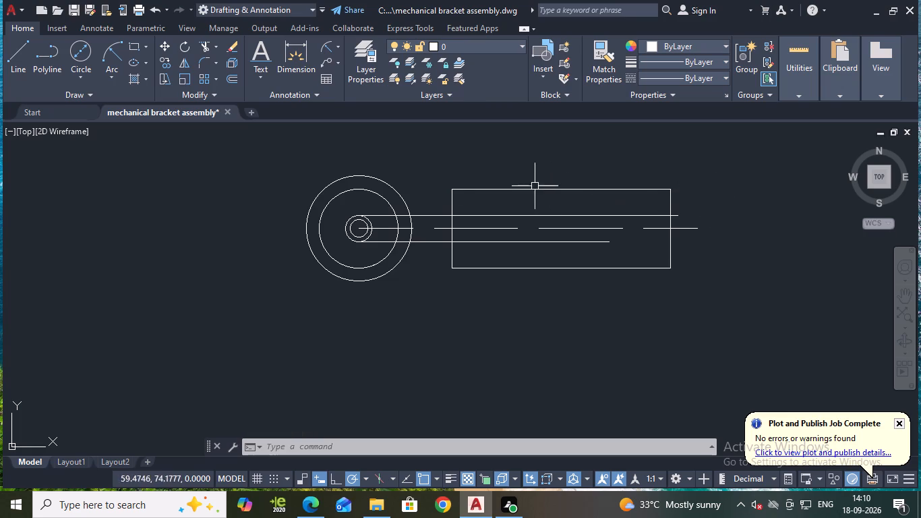
Draw horizontal lines rightward from the top and bottom quadrants of the largest circle, about 58 and 57 units long.
{"action": "left_click", "coordinate": [13, 50]}
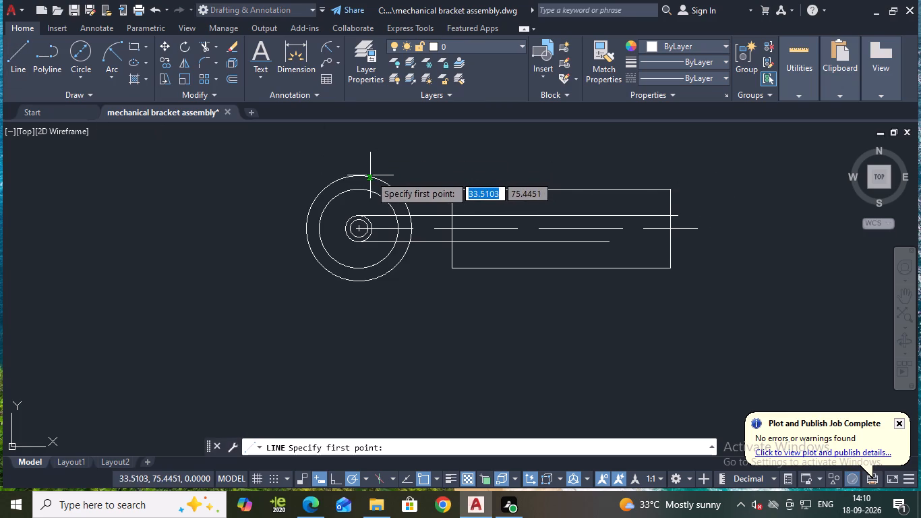
{"action": "left_click", "coordinate": [357, 178]}
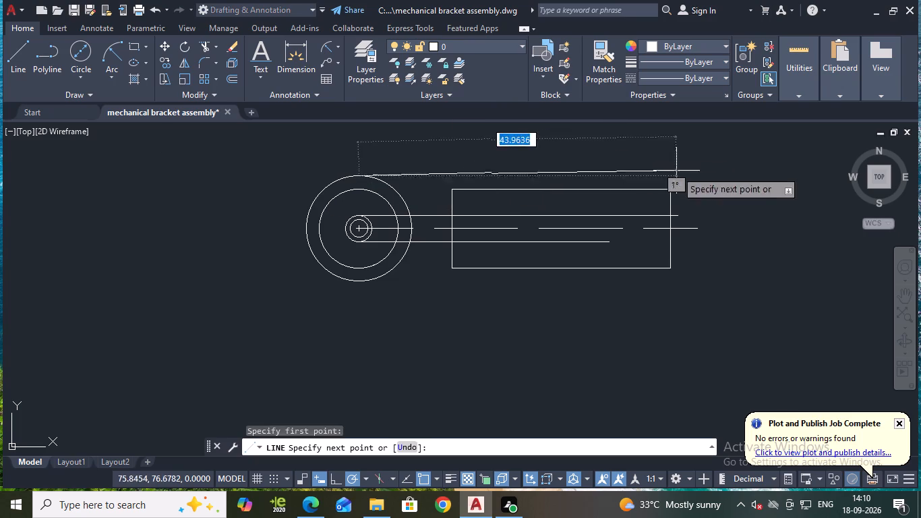
{"action": "left_click", "coordinate": [763, 176]}
{"action": "key", "text": "Escape"}
{"action": "key", "text": "space"}
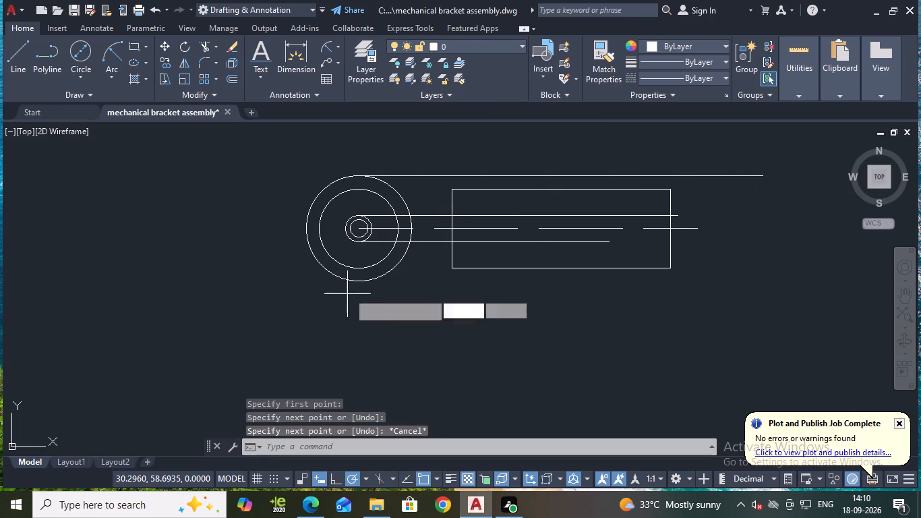
{"action": "left_click", "coordinate": [360, 282]}
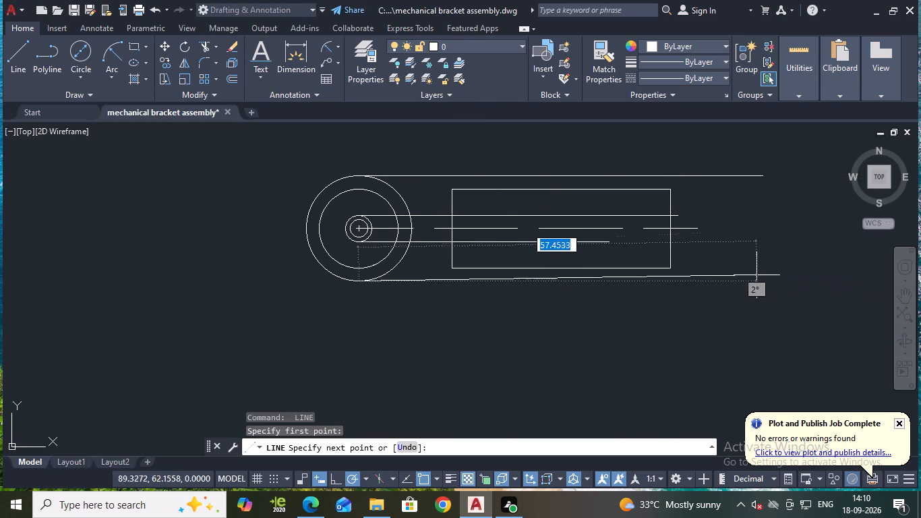
{"action": "left_click", "coordinate": [756, 279]}
{"action": "key", "text": "Escape"}
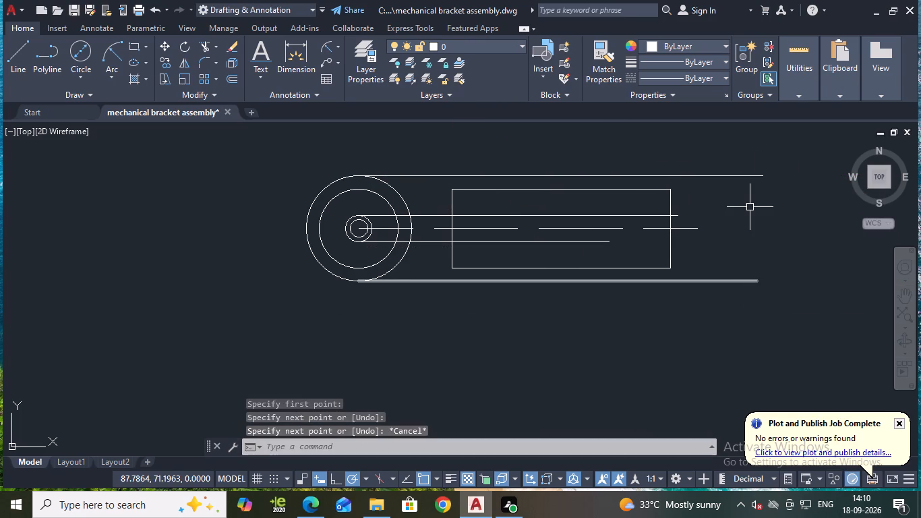
Offset the rectangle's right edge 20 units to the left, and offset that new line another 2.5 units to the left.
{"action": "key", "text": "o"}
{"action": "key", "text": "Return"}
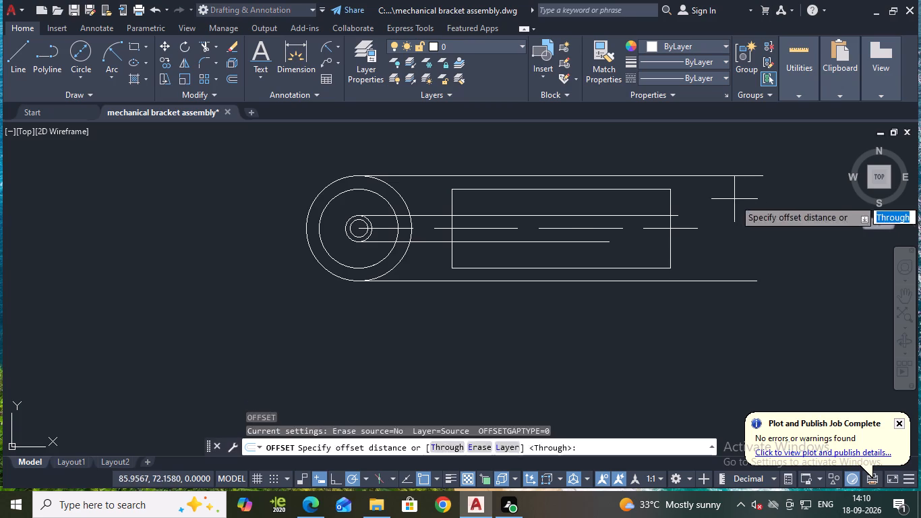
{"action": "key", "text": "Return"}
{"action": "left_click", "coordinate": [670, 202]}
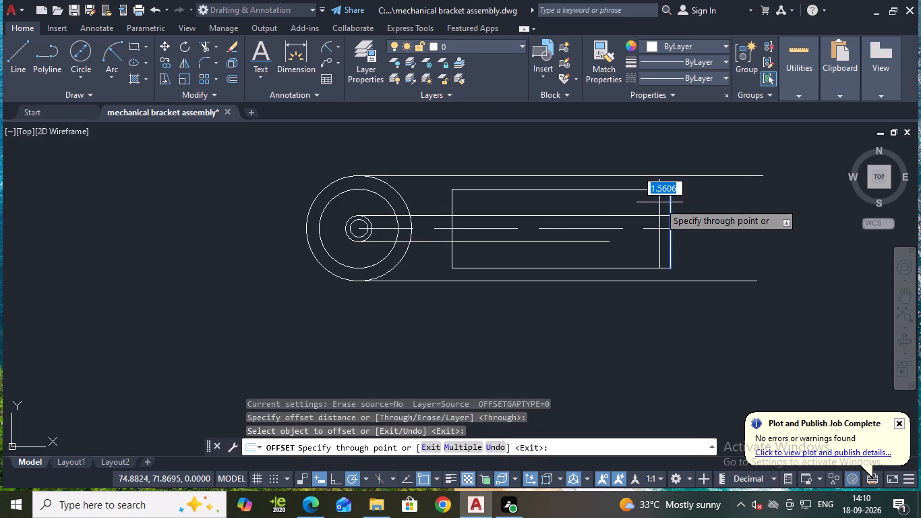
{"action": "type", "text": "20"}
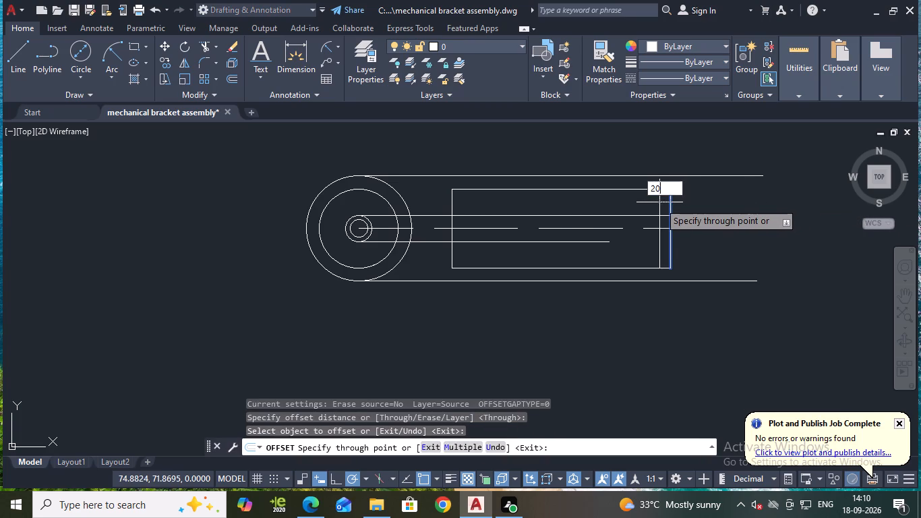
{"action": "key", "text": "Return"}
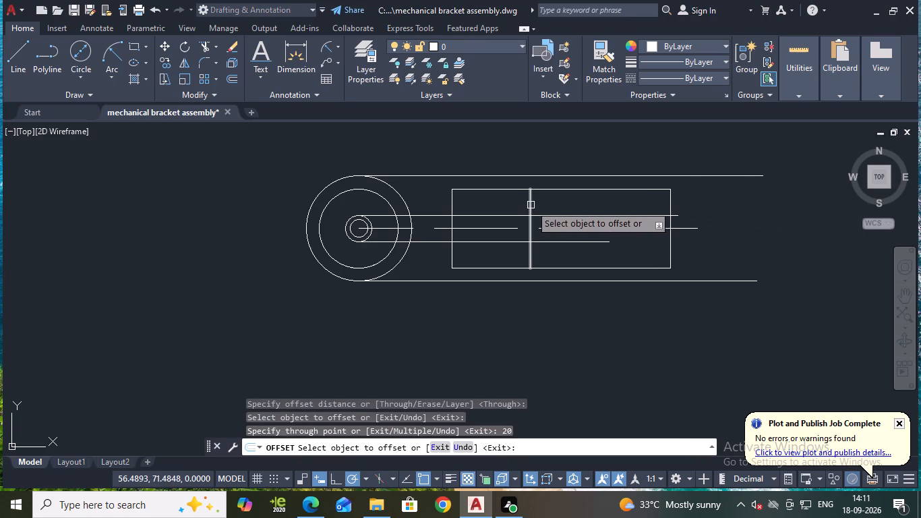
{"action": "left_click", "coordinate": [529, 207]}
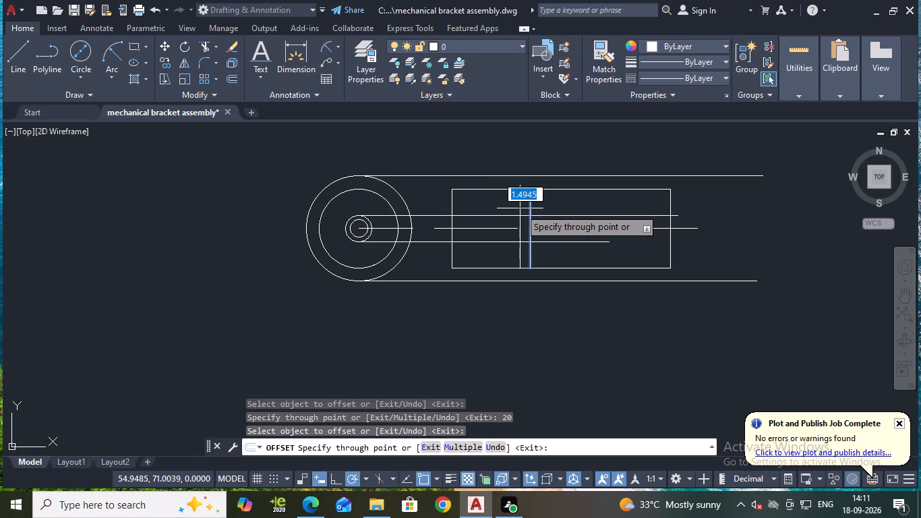
{"action": "type", "text": "2.5"}
{"action": "key", "text": "Return"}
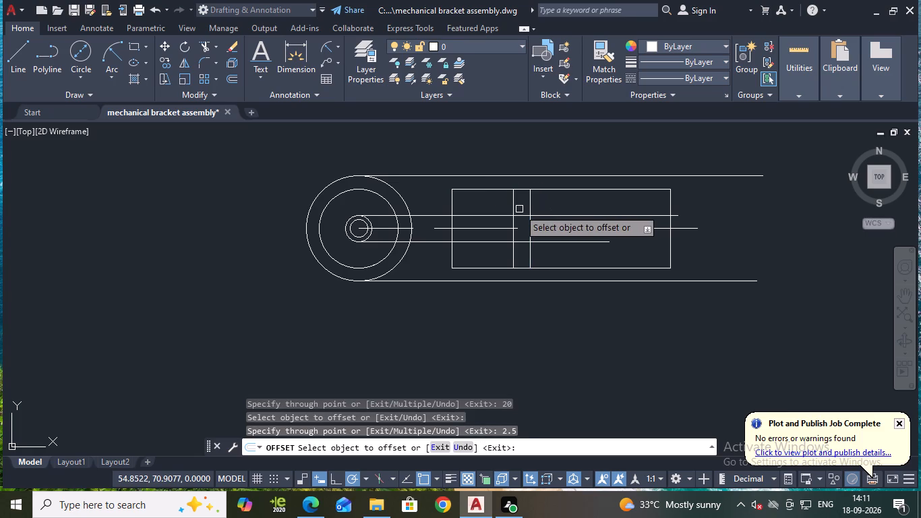
{"action": "key", "text": "Escape"}
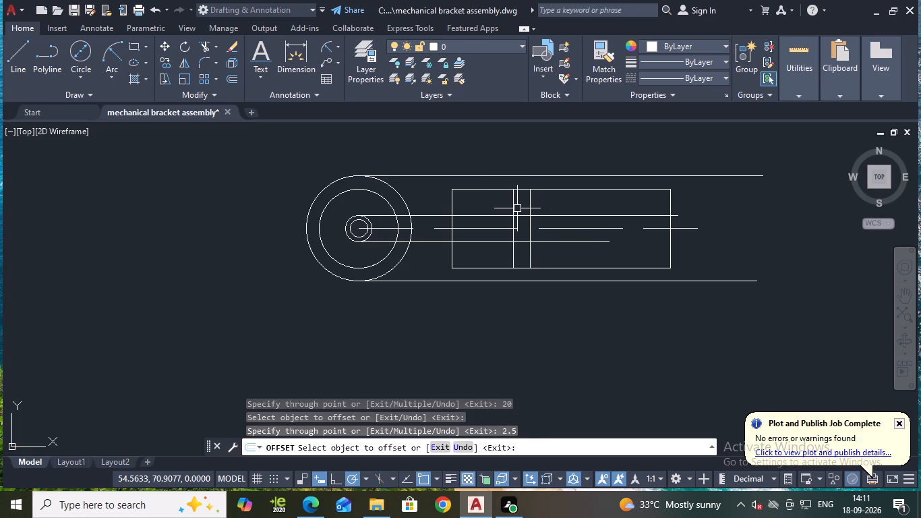
Stretch the upper ends of the two offset vertical lines up to the upper outer horizontal line.
{"action": "left_click", "coordinate": [512, 208]}
{"action": "scroll", "coordinate": [515, 190], "scroll_direction": "up", "scroll_amount": 3}
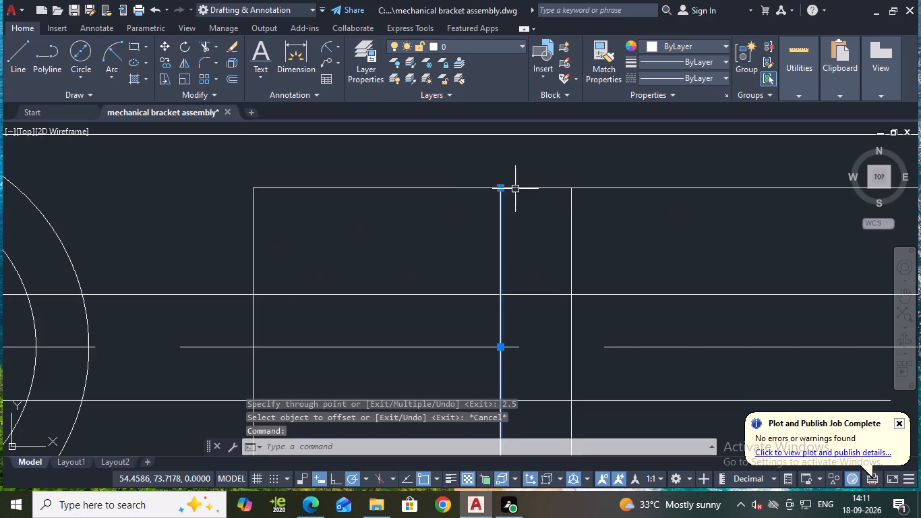
{"action": "left_click", "coordinate": [501, 188]}
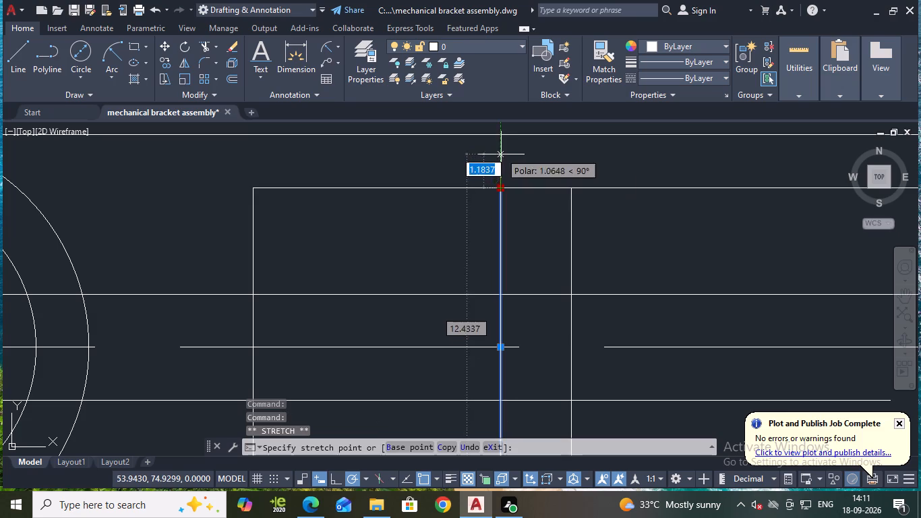
{"action": "left_click", "coordinate": [501, 132]}
{"action": "key", "text": "Escape"}
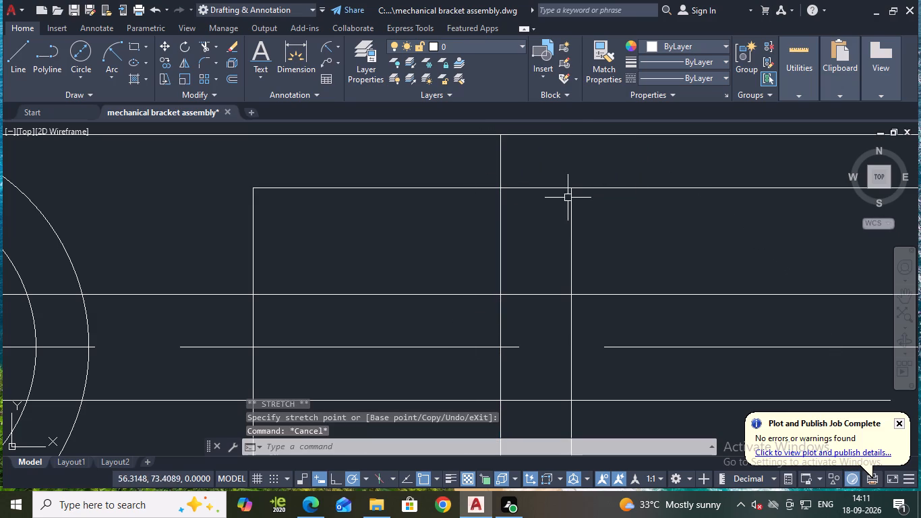
{"action": "left_click", "coordinate": [572, 207]}
{"action": "left_click", "coordinate": [568, 186]}
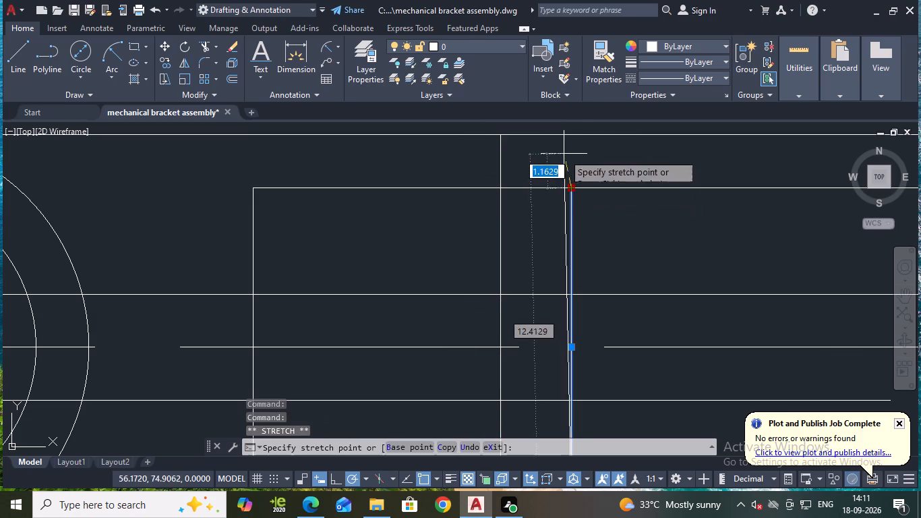
{"action": "left_click", "coordinate": [570, 137]}
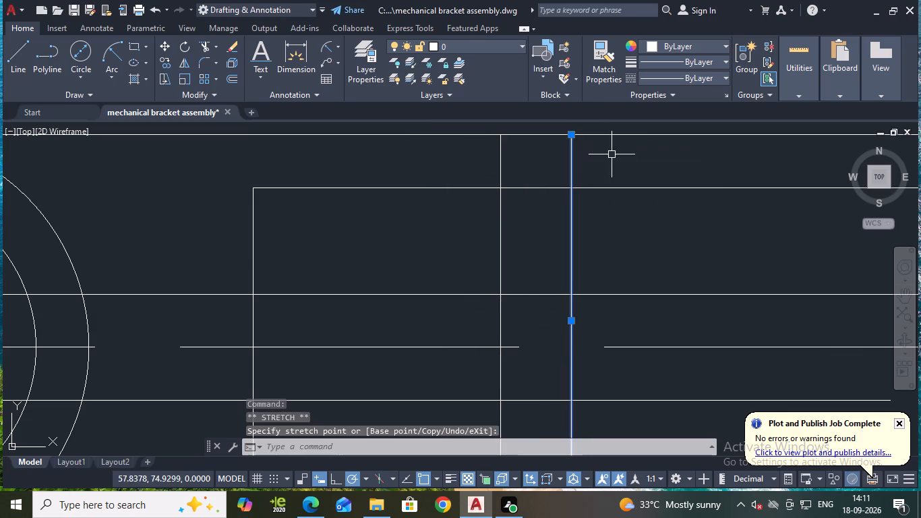
{"action": "scroll", "coordinate": [612, 154], "scroll_direction": "down", "scroll_amount": 2}
{"action": "key", "text": "Escape"}
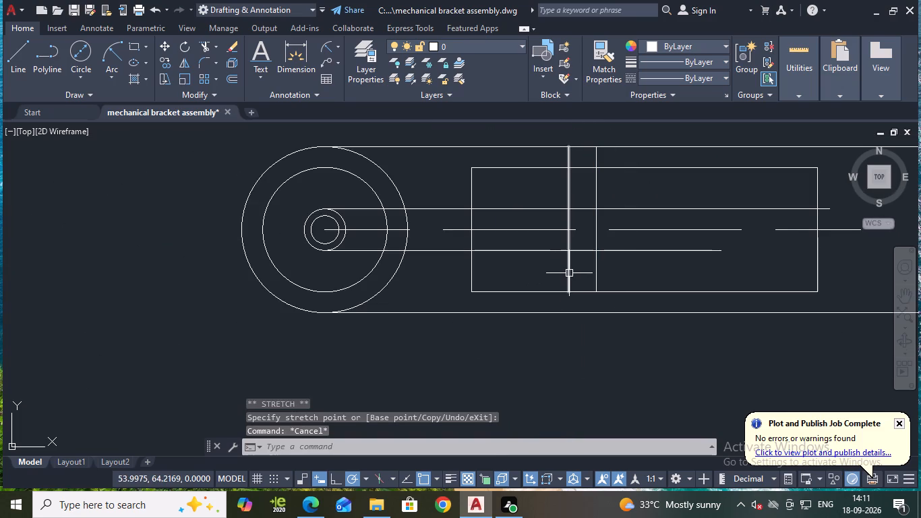
Stretch the lower ends of the two offset vertical lines down to the lower outer horizontal line.
{"action": "left_click", "coordinate": [569, 273]}
{"action": "left_click", "coordinate": [567, 289]}
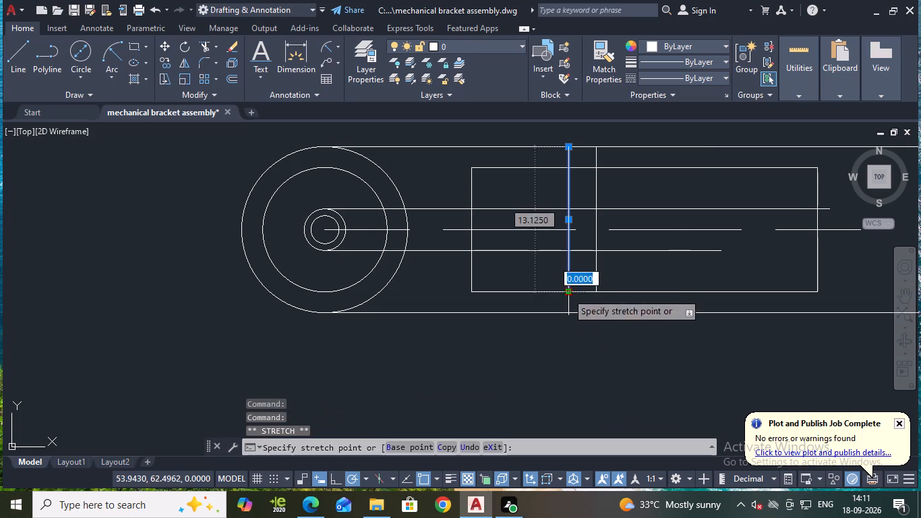
{"action": "left_click", "coordinate": [568, 312]}
{"action": "key", "text": "Escape"}
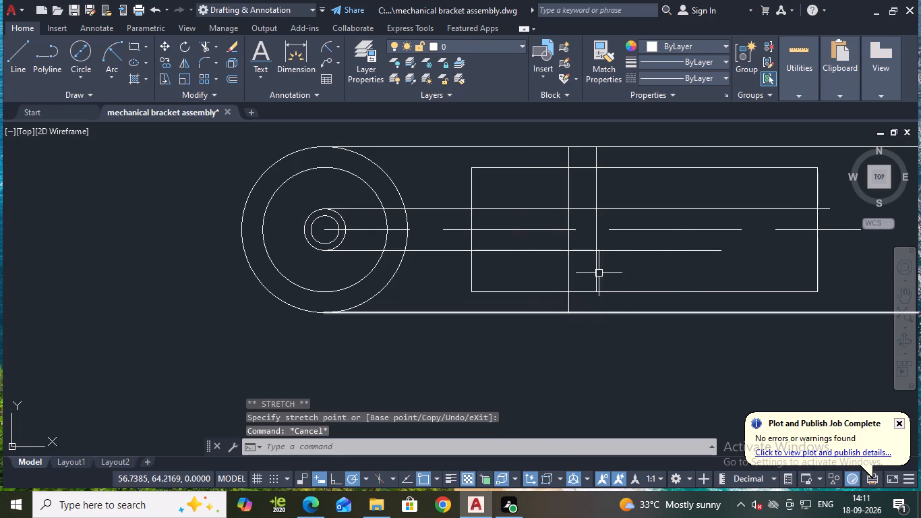
{"action": "left_click", "coordinate": [595, 272]}
{"action": "left_click", "coordinate": [598, 293]}
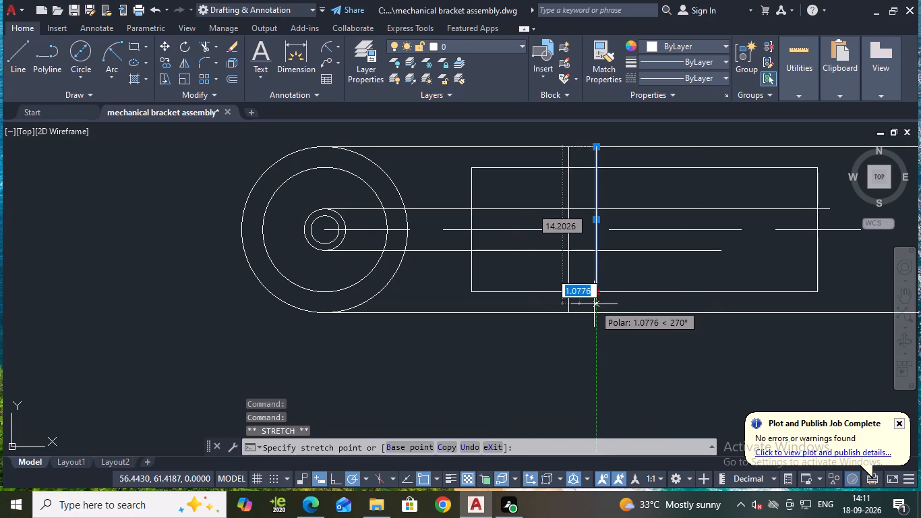
{"action": "scroll", "coordinate": [599, 310], "scroll_direction": "up", "scroll_amount": 2}
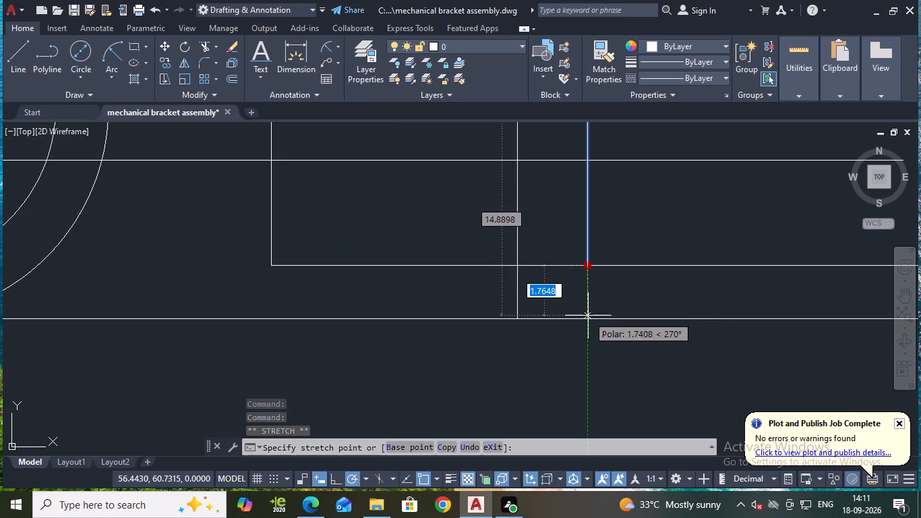
{"action": "left_click", "coordinate": [587, 318]}
{"action": "scroll", "coordinate": [600, 309], "scroll_direction": "down", "scroll_amount": 3}
{"action": "key", "text": "Escape"}
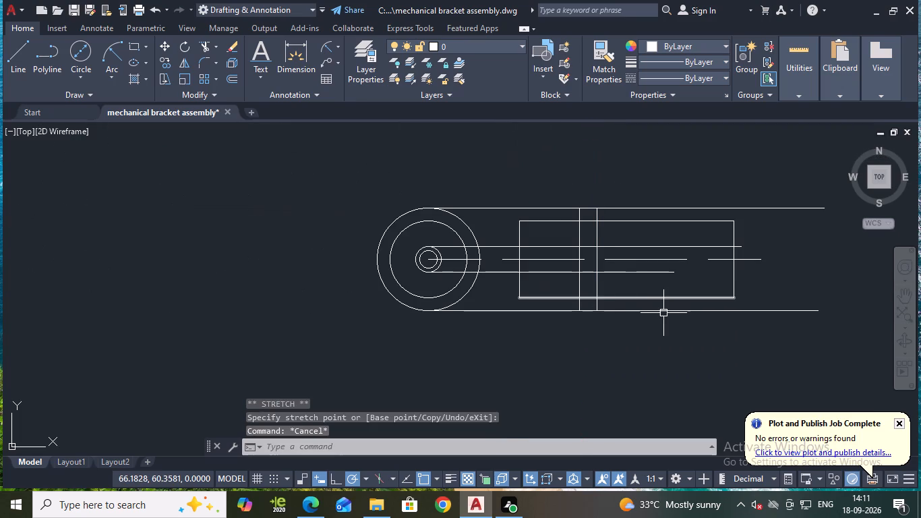
Trim the outer horizontal lines on both sides of the 2.5-wide flange, plus the rectangle's upper and lower edges to its right.
{"action": "middle_click_drag", "start_coordinate": [671, 316], "coordinate": [601, 345]}
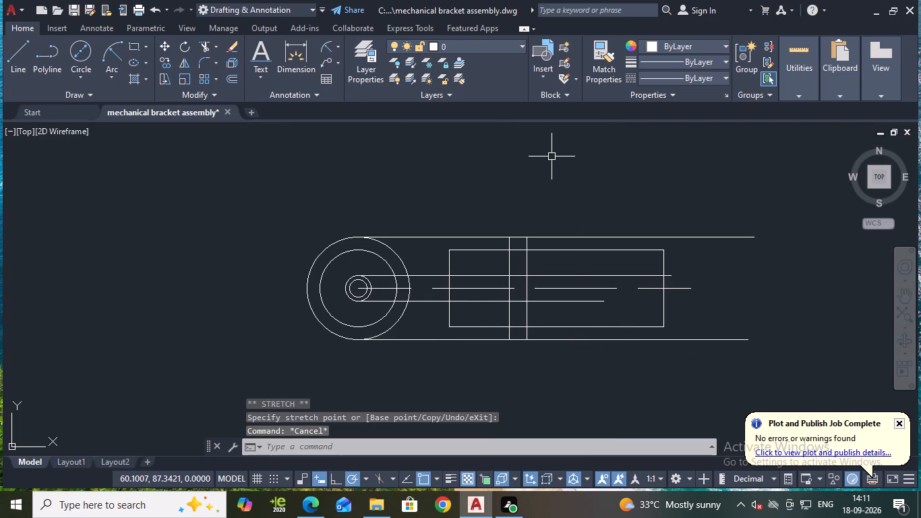
{"action": "type", "text": "TR"}
{"action": "key", "text": "Return"}
{"action": "left_click", "coordinate": [463, 236]}
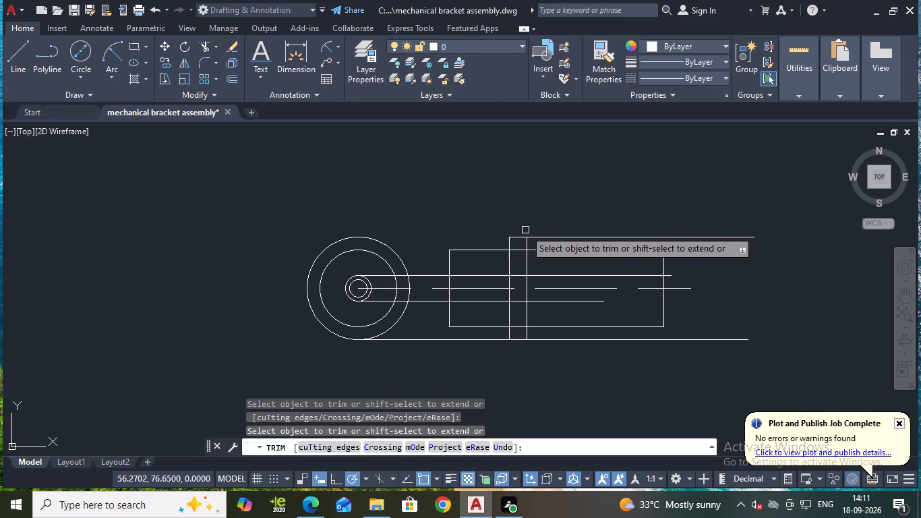
{"action": "left_click", "coordinate": [543, 235]}
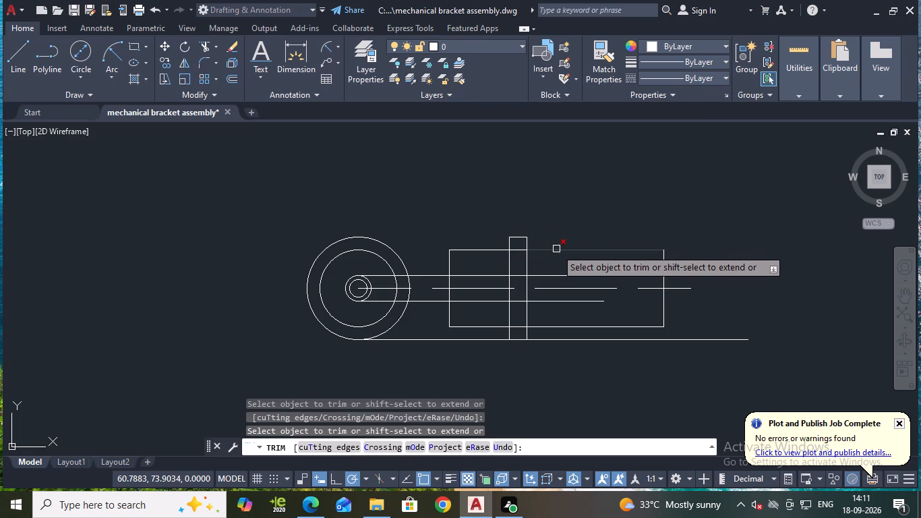
{"action": "left_click", "coordinate": [556, 249]}
{"action": "left_click", "coordinate": [566, 326]}
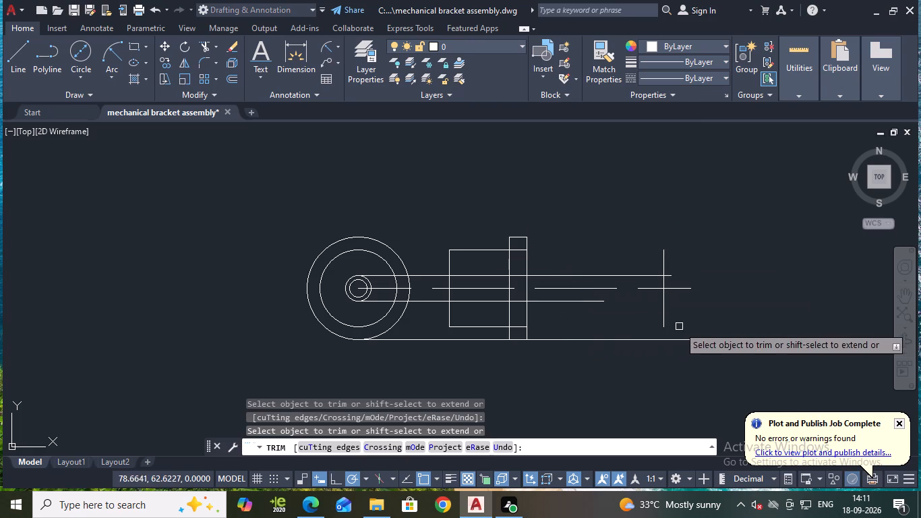
{"action": "scroll", "coordinate": [529, 347], "scroll_direction": "up", "scroll_amount": 1}
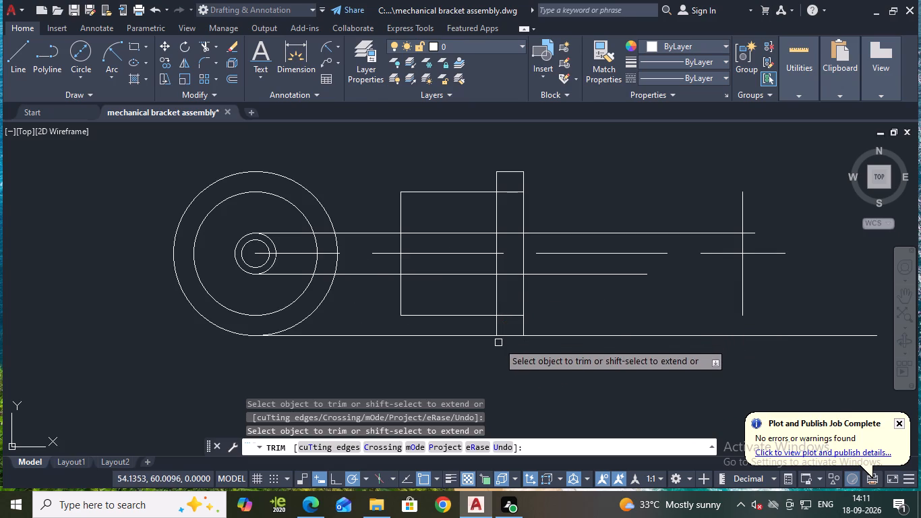
{"action": "left_click", "coordinate": [485, 337]}
{"action": "left_click", "coordinate": [537, 332]}
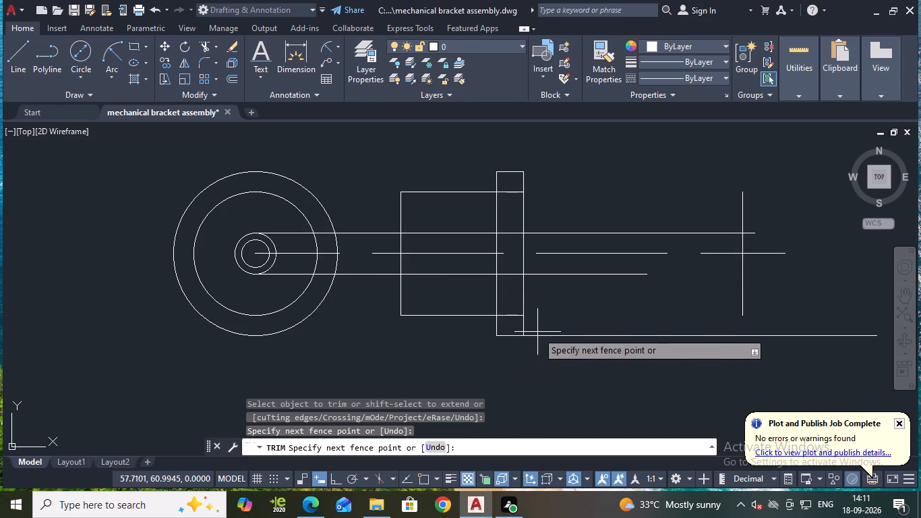
{"action": "left_click", "coordinate": [537, 333]}
{"action": "left_click", "coordinate": [537, 333]}
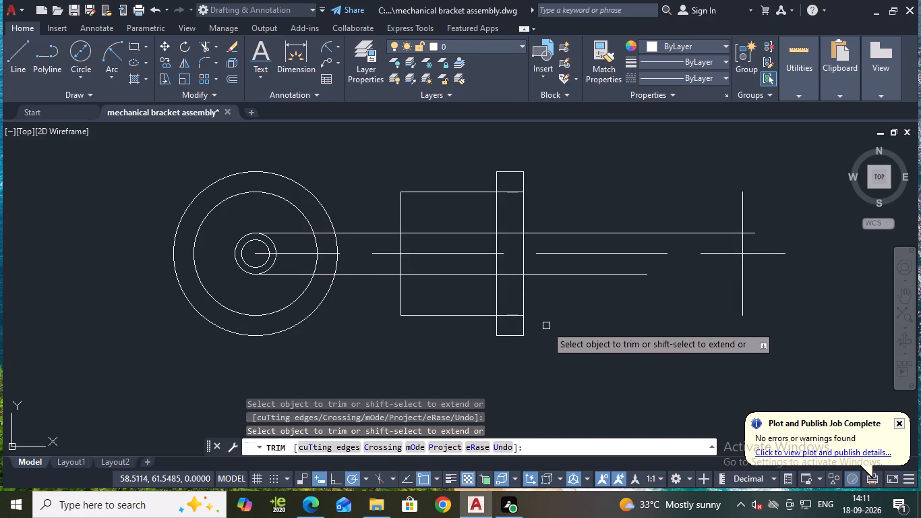
{"action": "key", "text": "Escape"}
Save the drawing.
{"action": "key", "text": "ctrl+s"}
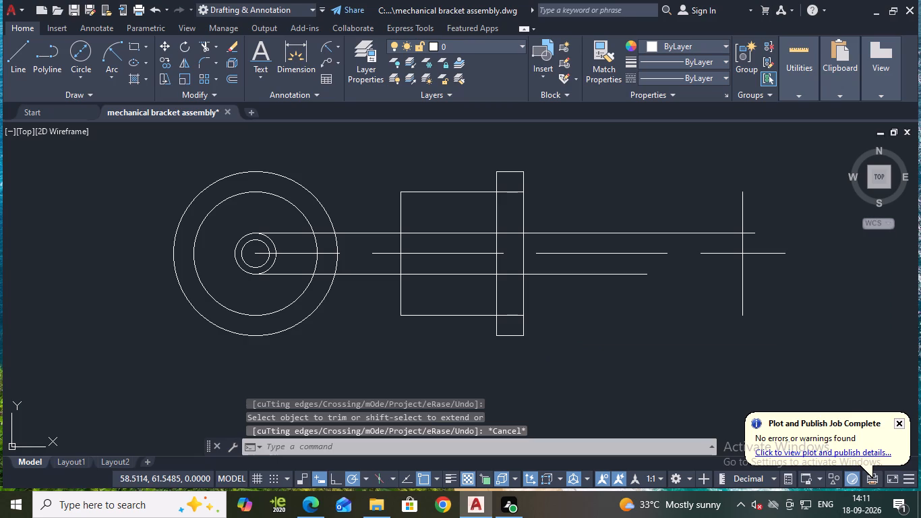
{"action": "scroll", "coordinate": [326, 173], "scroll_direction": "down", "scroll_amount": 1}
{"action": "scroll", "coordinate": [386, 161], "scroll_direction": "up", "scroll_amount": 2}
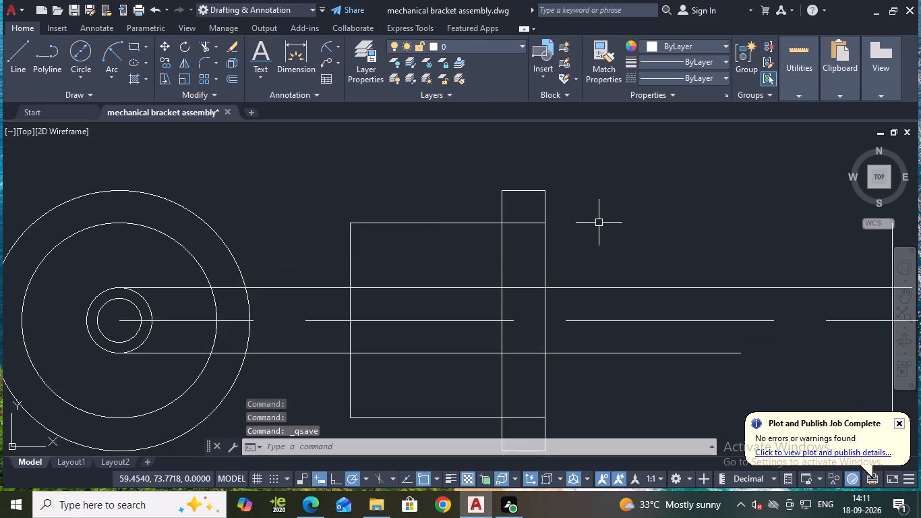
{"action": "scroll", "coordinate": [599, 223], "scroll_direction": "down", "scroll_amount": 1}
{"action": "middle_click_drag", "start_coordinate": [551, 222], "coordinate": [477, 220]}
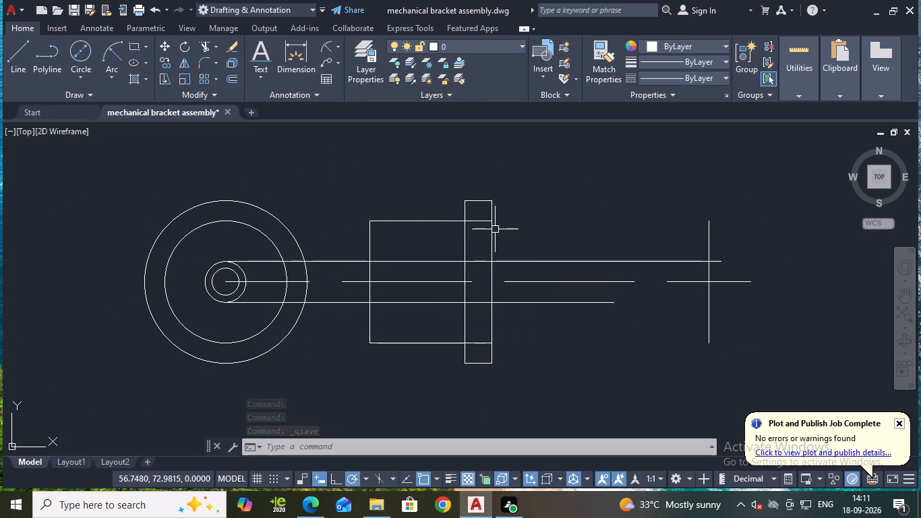
Offset the rectangular body's left edge 21.75 to the right, past the flange.
{"action": "key", "text": "Escape"}
{"action": "key", "text": "o"}
{"action": "key", "text": "Return"}
{"action": "key", "text": "Return"}
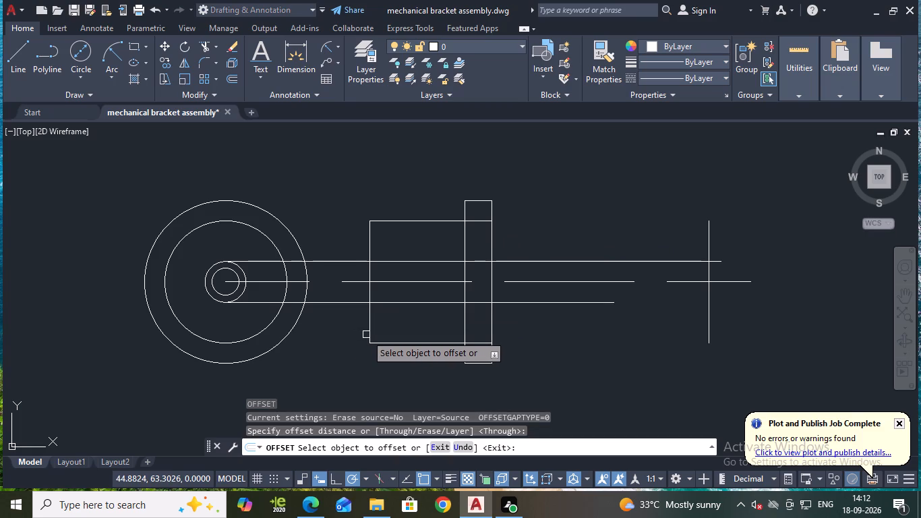
{"action": "left_click", "coordinate": [369, 335]}
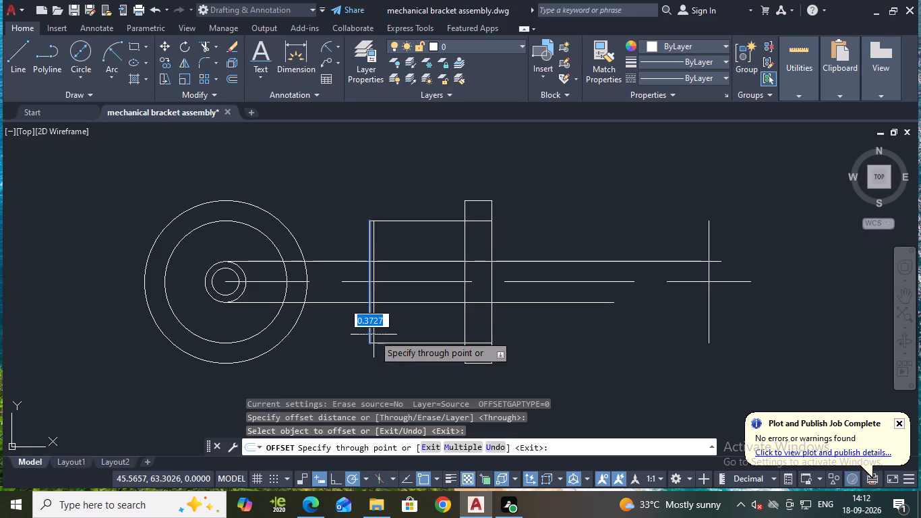
{"action": "type", "text": "21.75"}
{"action": "key", "text": "Return"}
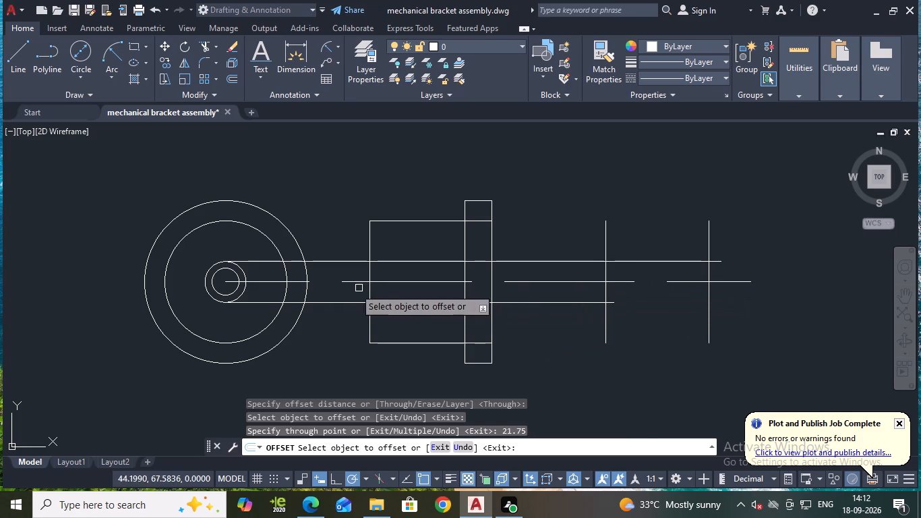
{"action": "key", "text": "Escape"}
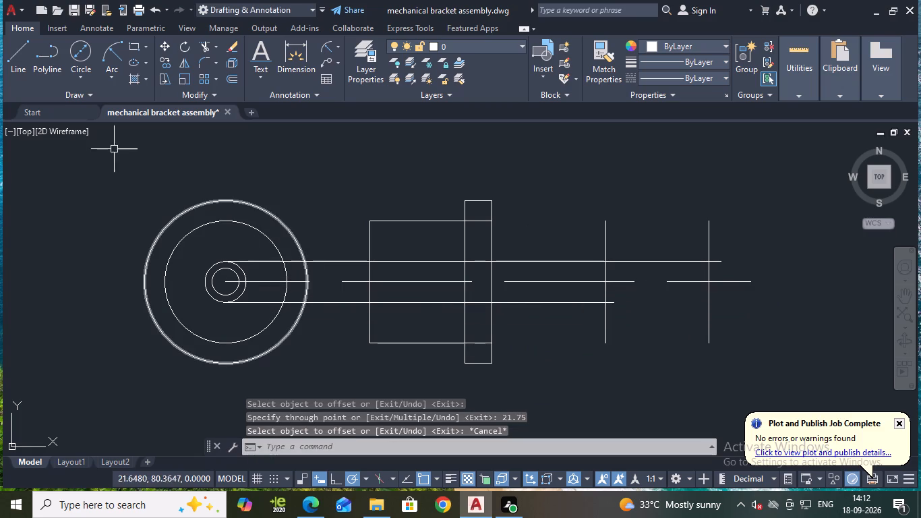
Draw two horizontal lines from the top and bottom of the innermost hub circle to just beyond the far-right vertical line.
{"action": "left_click", "coordinate": [17, 53]}
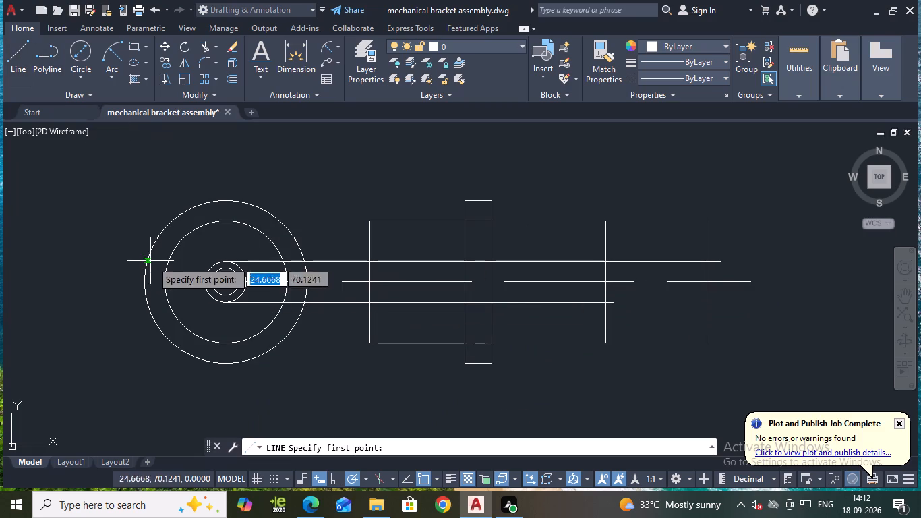
{"action": "left_click", "coordinate": [224, 269]}
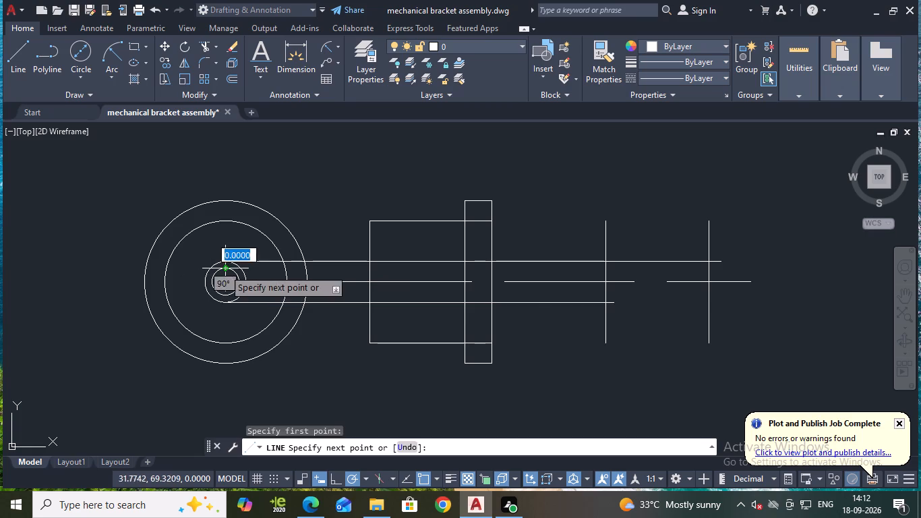
{"action": "left_click", "coordinate": [723, 268]}
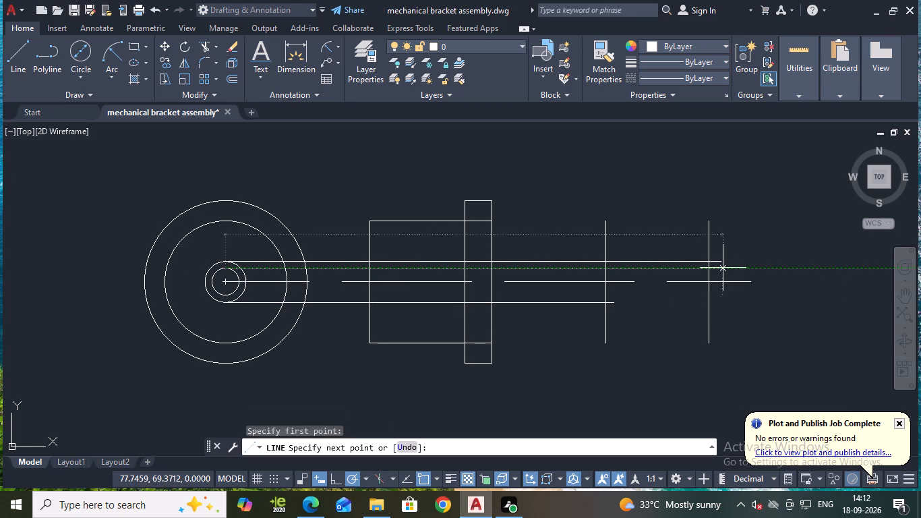
{"action": "key", "text": "Escape"}
{"action": "key", "text": "space"}
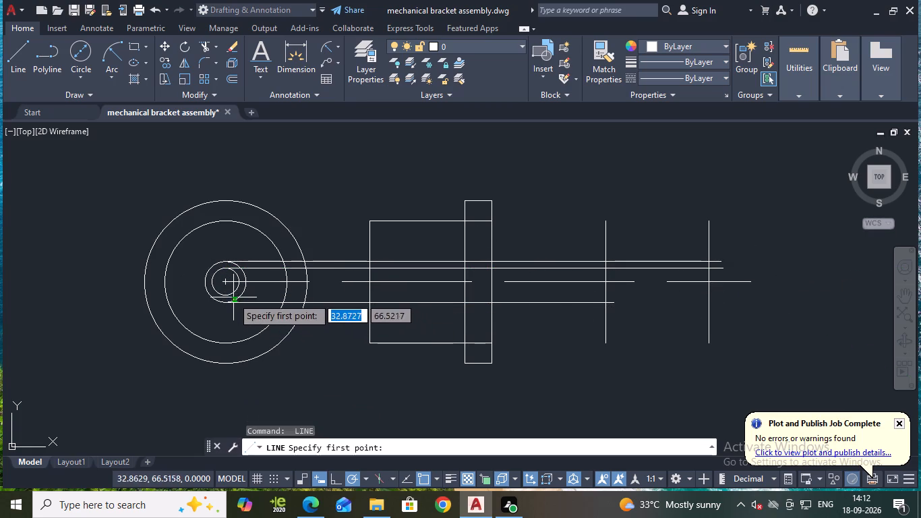
{"action": "left_click", "coordinate": [227, 294]}
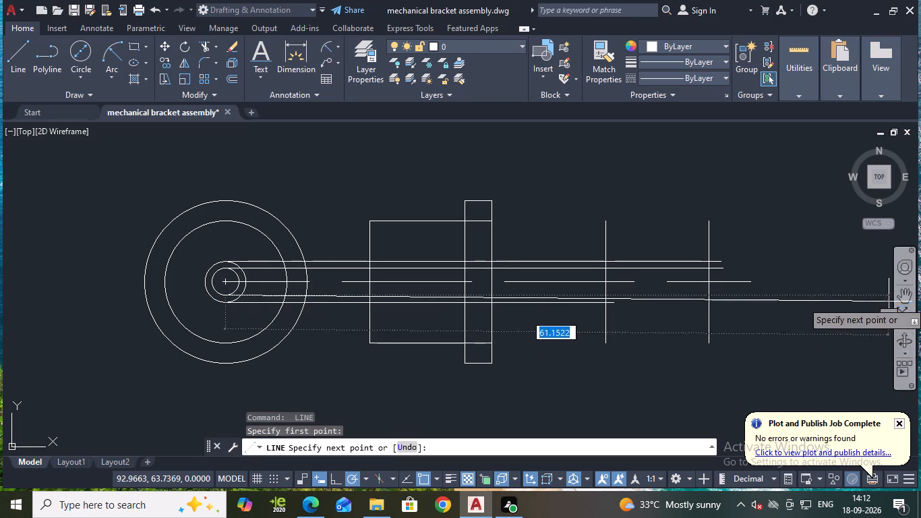
{"action": "left_click", "coordinate": [757, 296]}
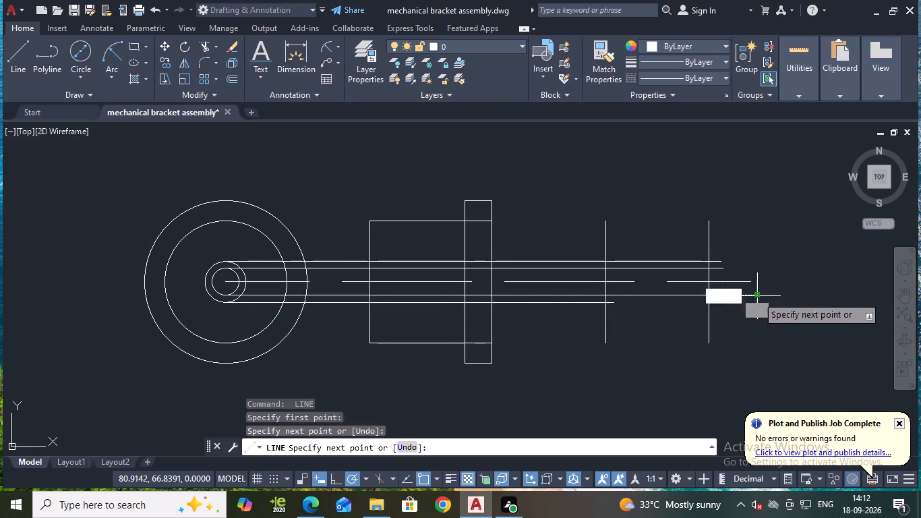
{"action": "key", "text": "Escape"}
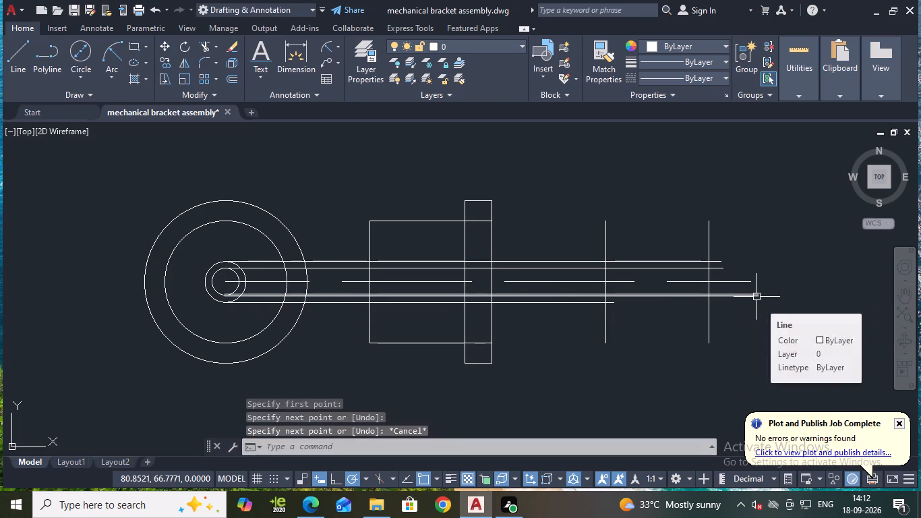
{"action": "key", "text": "Escape"}
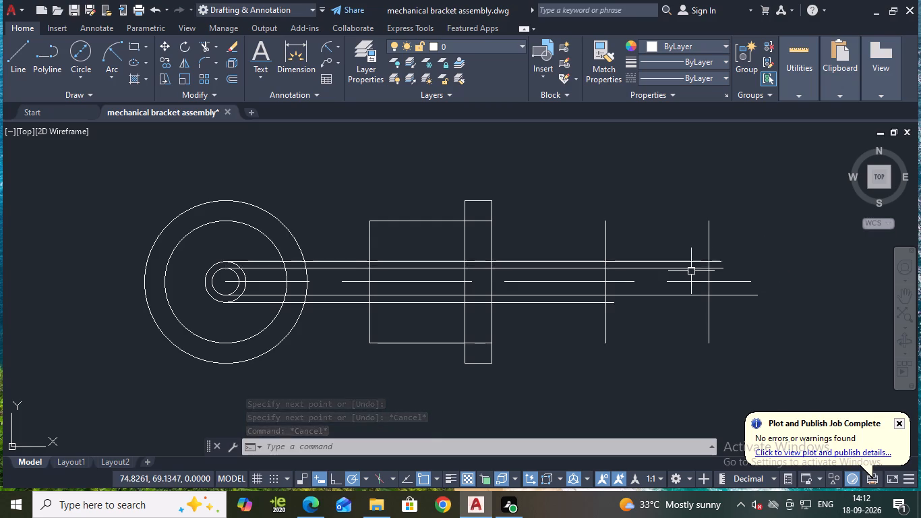
Trim both vertical lines above the shaft, the far vertical's lower end, and the horizontal line ends extending past the far vertical.
{"action": "scroll", "coordinate": [691, 271], "scroll_direction": "up", "scroll_amount": 1}
{"action": "scroll", "coordinate": [670, 241], "scroll_direction": "down", "scroll_amount": 2}
{"action": "scroll", "coordinate": [670, 241], "scroll_direction": "up", "scroll_amount": 1}
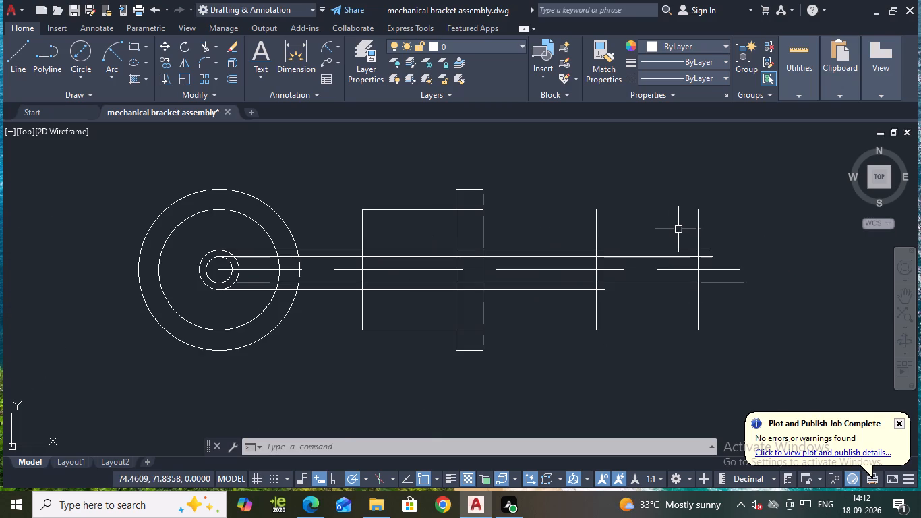
{"action": "key", "text": "t"}
{"action": "key", "text": "r"}
{"action": "key", "text": "Return"}
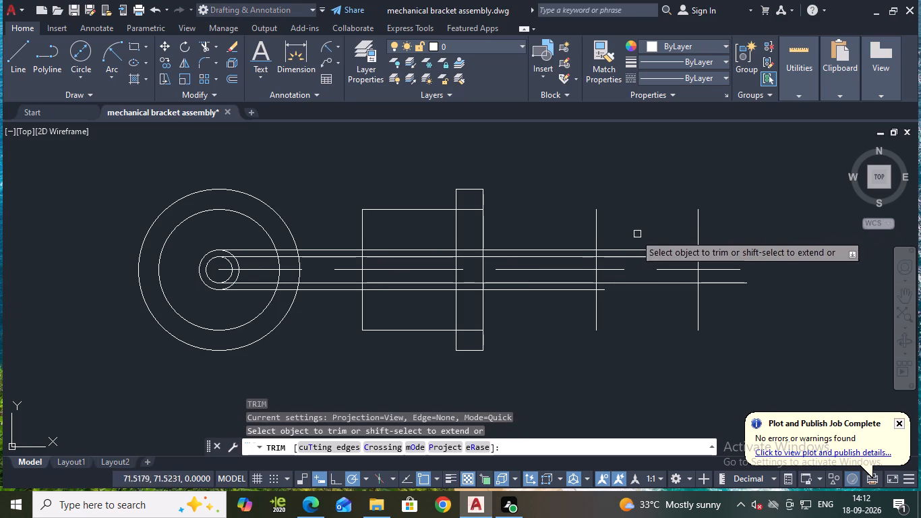
{"action": "left_click", "coordinate": [597, 237]}
{"action": "left_click", "coordinate": [699, 240]}
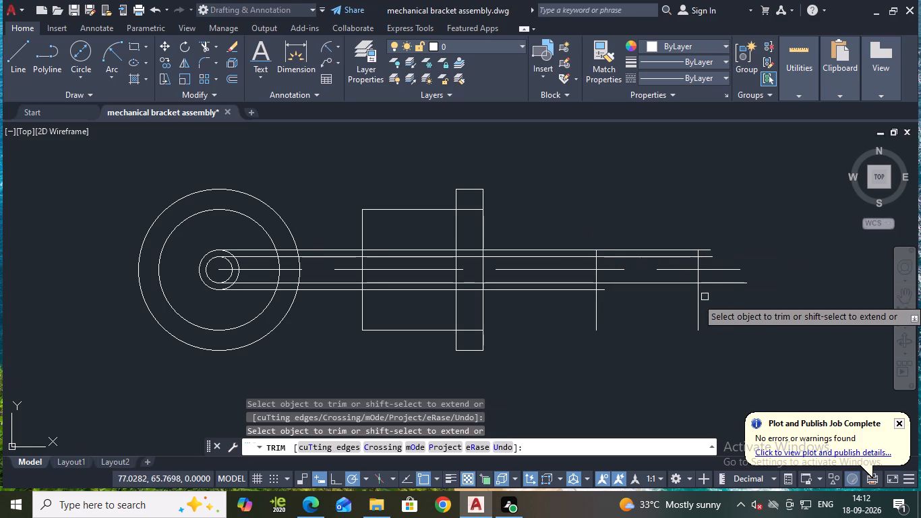
{"action": "left_click", "coordinate": [695, 297]}
{"action": "left_click", "coordinate": [707, 286]}
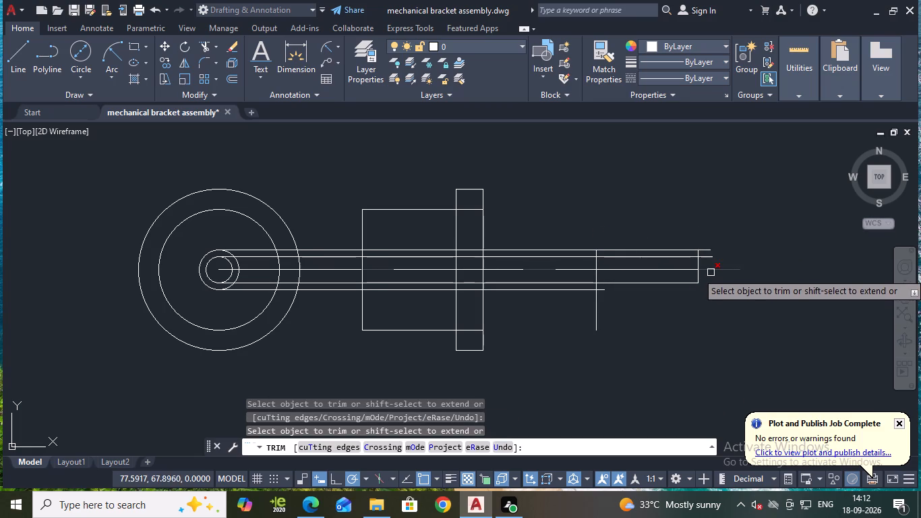
{"action": "left_click", "coordinate": [711, 271]}
{"action": "left_click", "coordinate": [712, 256]}
{"action": "left_click", "coordinate": [709, 250]}
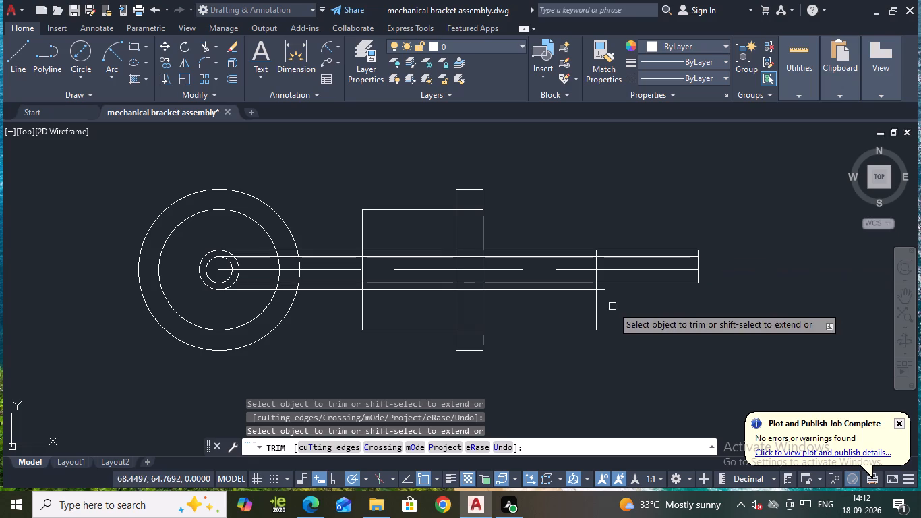
Trim the wider shaft to end at the nearer vertical line, removing its outer-line overhangs and the far vertical's upper stub.
{"action": "left_click", "coordinate": [597, 304]}
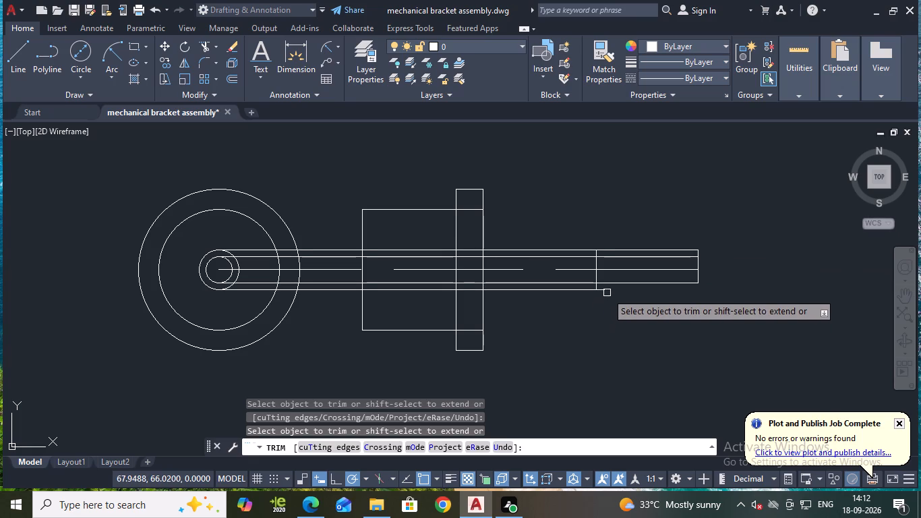
{"action": "left_click", "coordinate": [607, 291]}
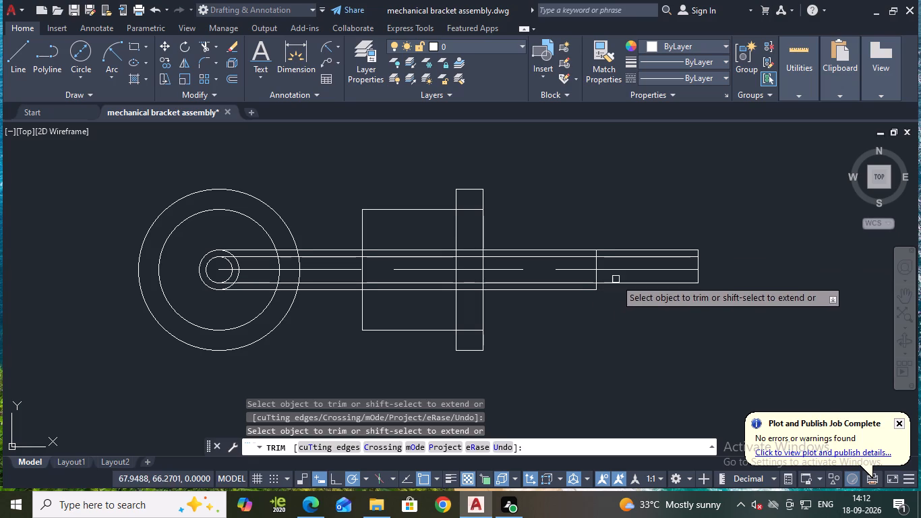
{"action": "left_click", "coordinate": [608, 250]}
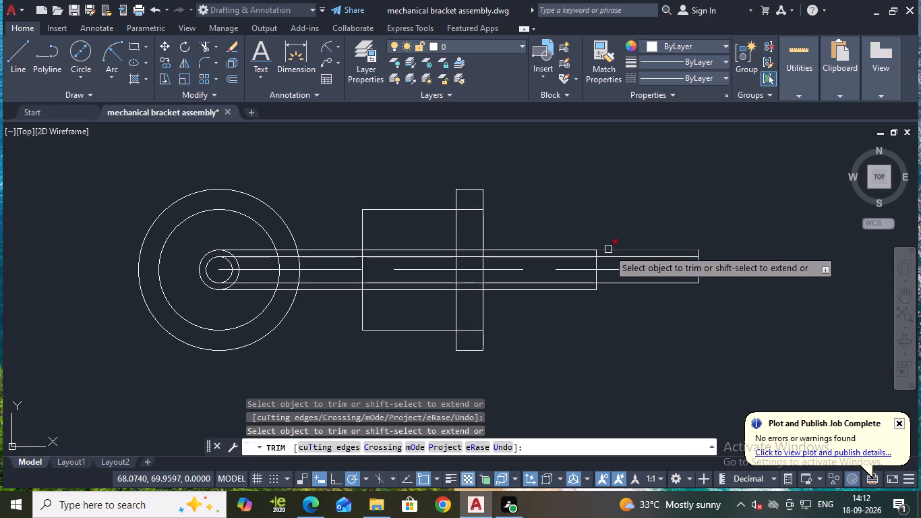
{"action": "left_click", "coordinate": [698, 253]}
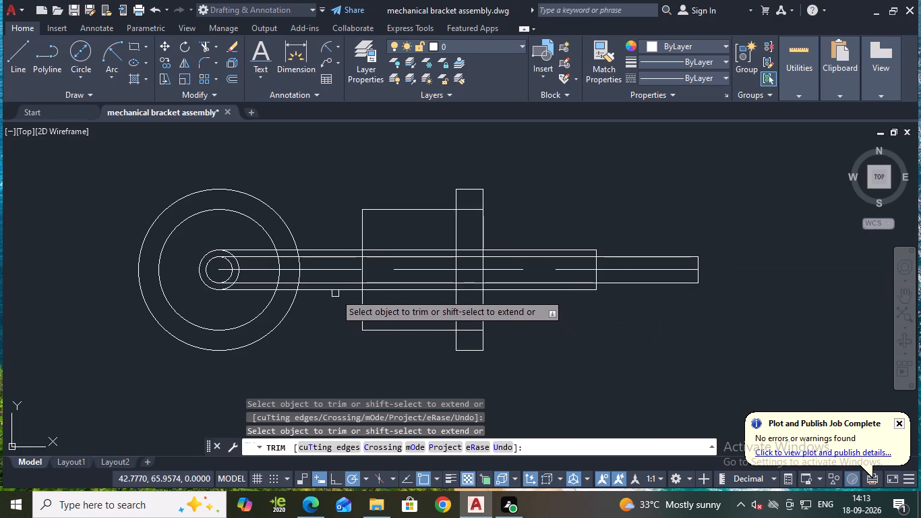
Trim all the horizontal lines crossing the gap between the outer hub circle and the rectangular body.
{"action": "left_click_drag", "start_coordinate": [334, 294], "coordinate": [334, 237]}
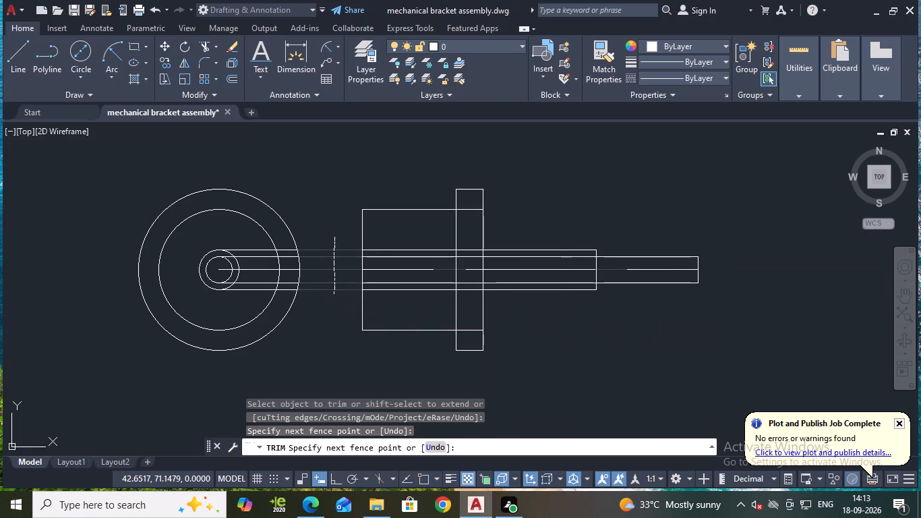
{"action": "key", "text": "Escape"}
Erase the four leftover shaft line segments inside the hub circles, keeping the centre line.
{"action": "left_click", "coordinate": [264, 258]}
{"action": "left_click", "coordinate": [262, 252]}
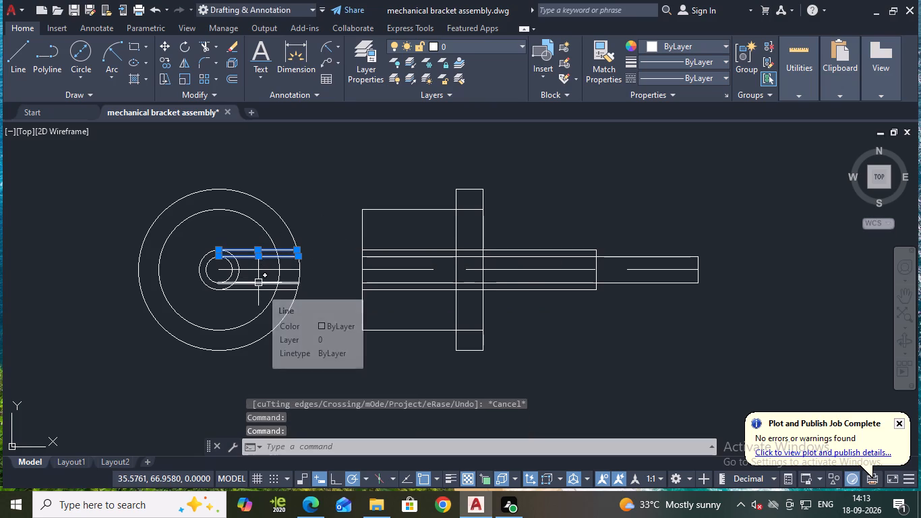
{"action": "left_click", "coordinate": [258, 283]}
{"action": "left_click", "coordinate": [256, 289]}
{"action": "key", "text": "e"}
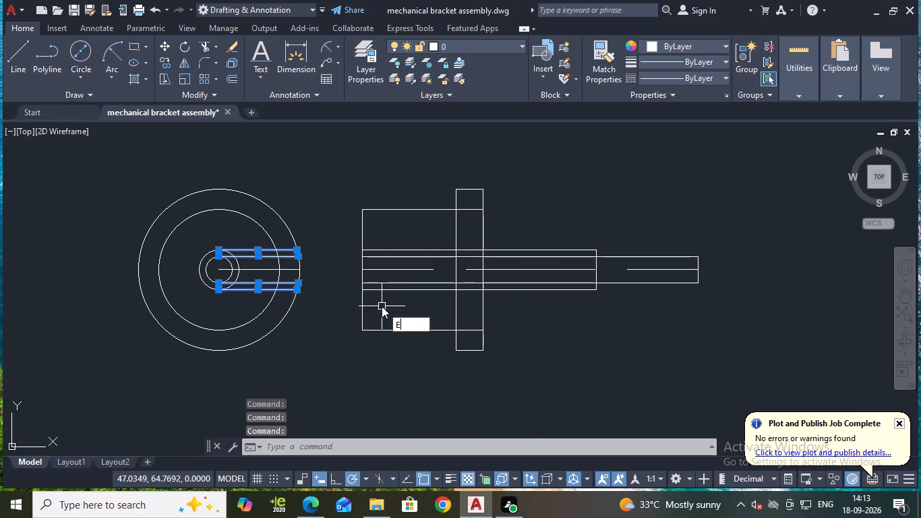
{"action": "key", "text": "Return"}
Stretch the hub centre line's right end to the left edge of the rectangular body.
{"action": "left_click", "coordinate": [268, 268]}
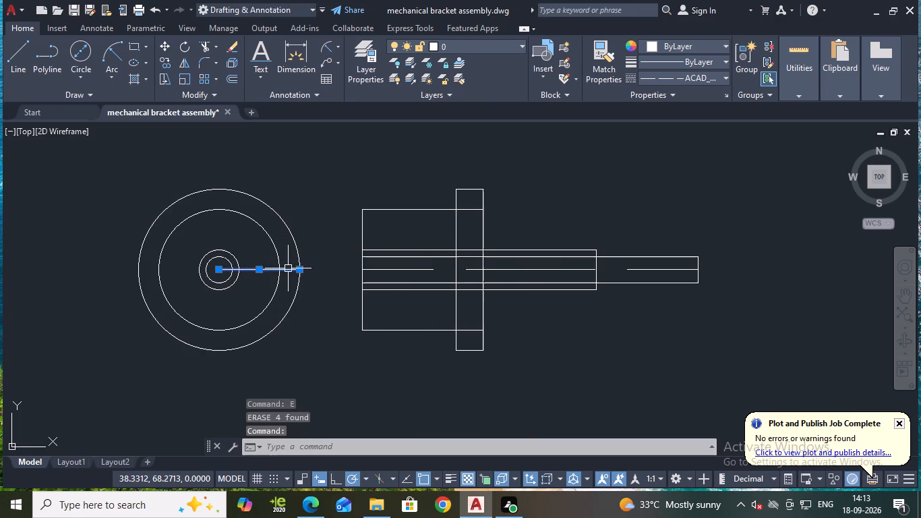
{"action": "left_click", "coordinate": [297, 269]}
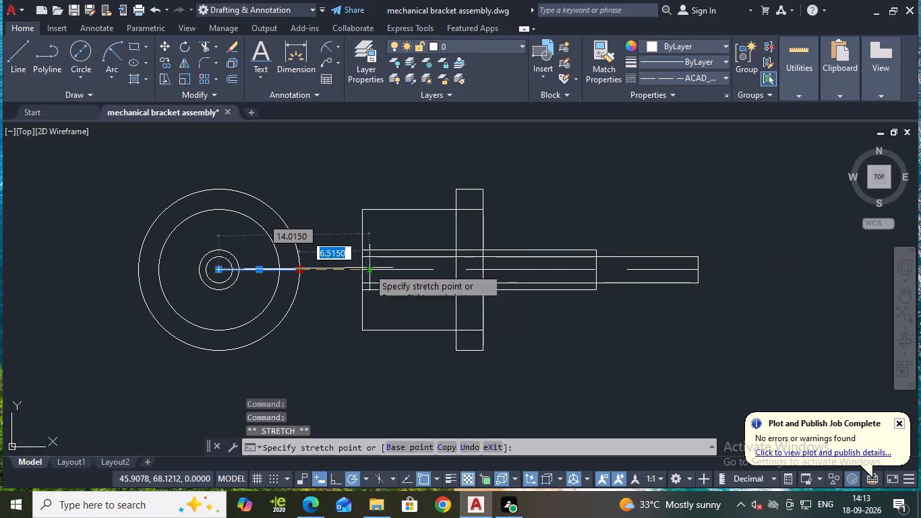
{"action": "left_click", "coordinate": [363, 268]}
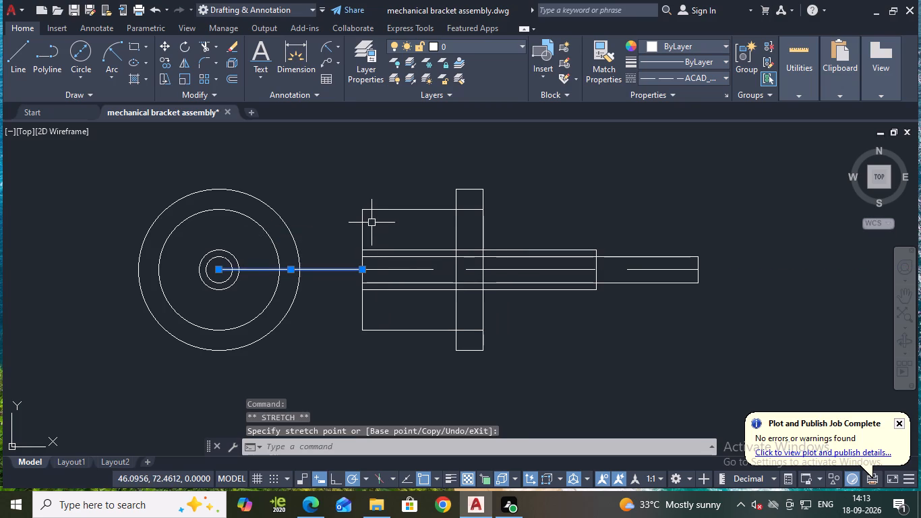
{"action": "key", "text": "Escape"}
Join the hub centre line and the shaft centre line into one line.
{"action": "left_click", "coordinate": [335, 269]}
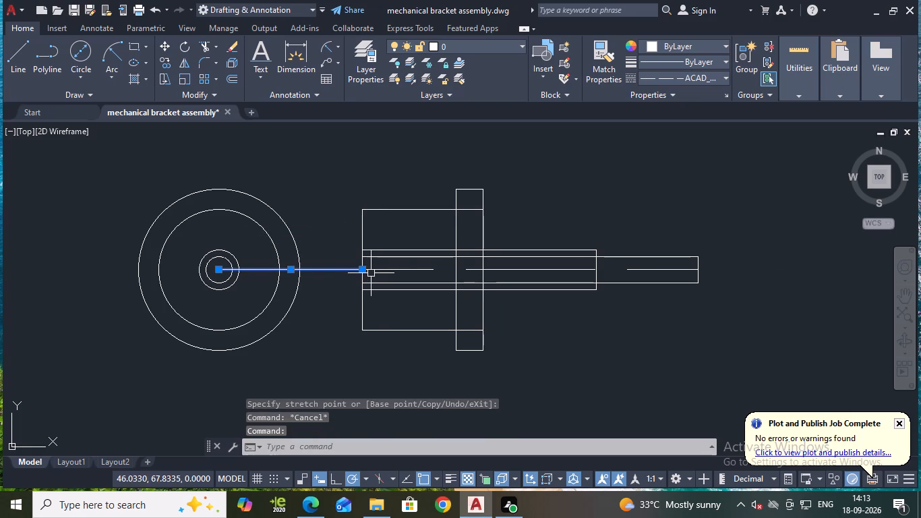
{"action": "left_click", "coordinate": [379, 271]}
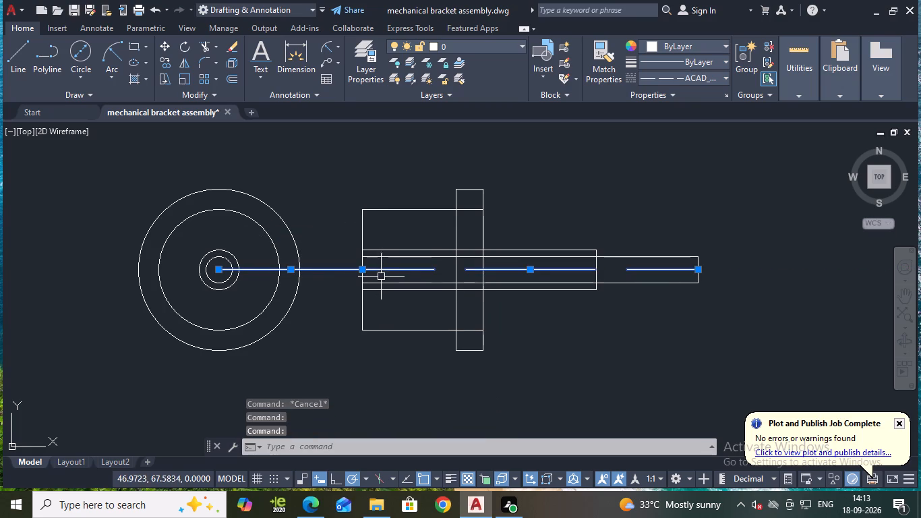
{"action": "key", "text": "j"}
{"action": "key", "text": "Return"}
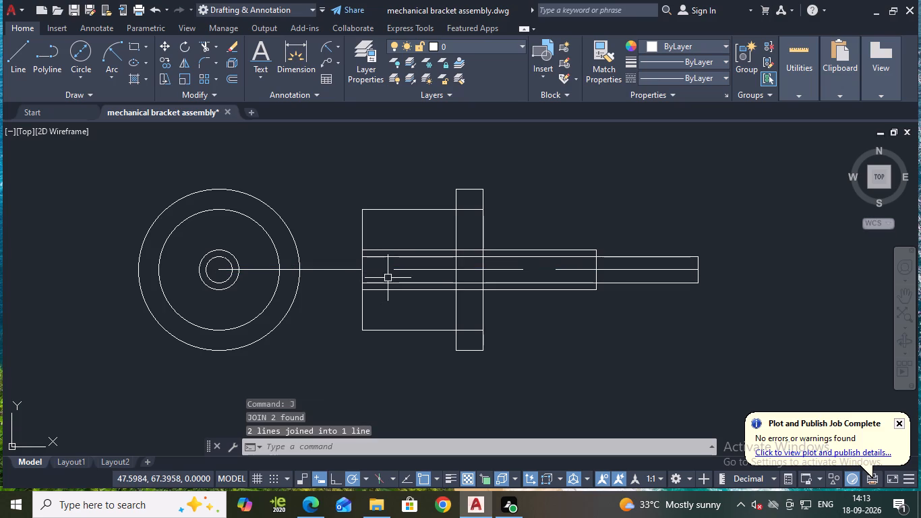
Set the joined centre line's linetype to ACAD_ISO02W100.
{"action": "left_click", "coordinate": [324, 268]}
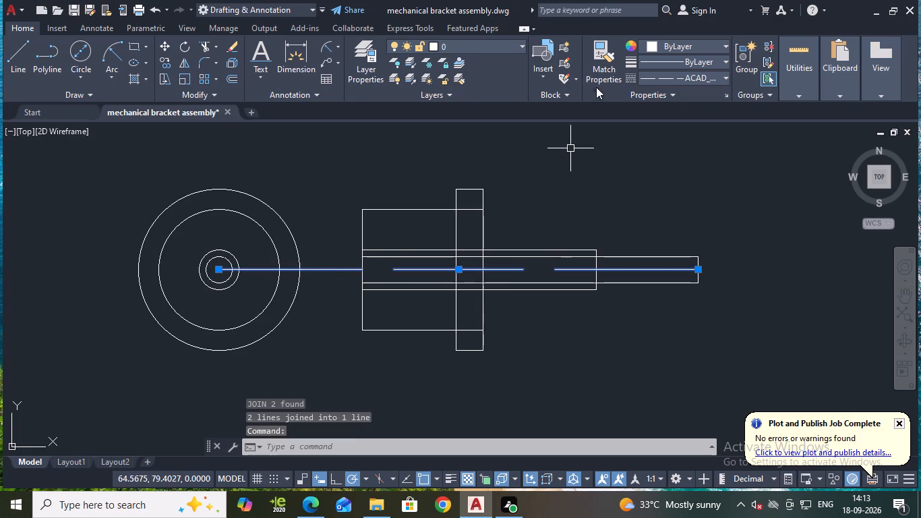
{"action": "left_click", "coordinate": [641, 75]}
{"action": "left_click", "coordinate": [663, 127]}
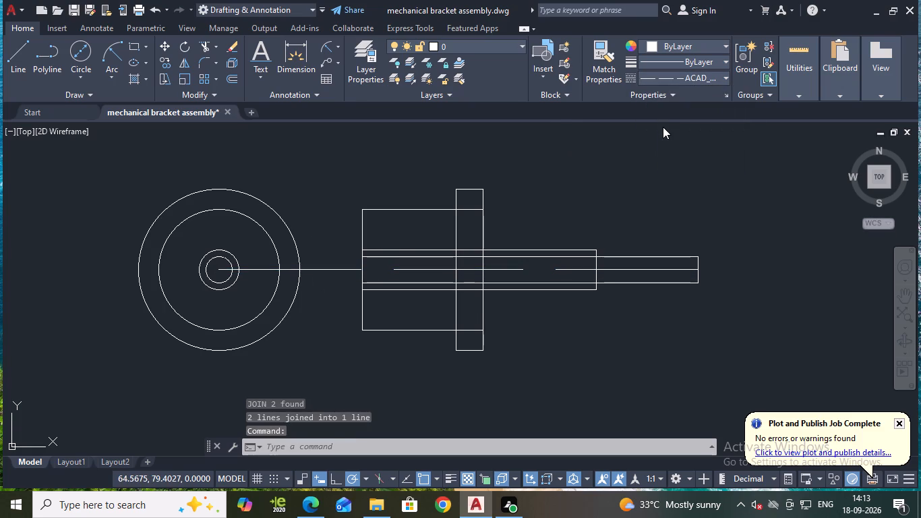
{"action": "left_click", "coordinate": [678, 78]}
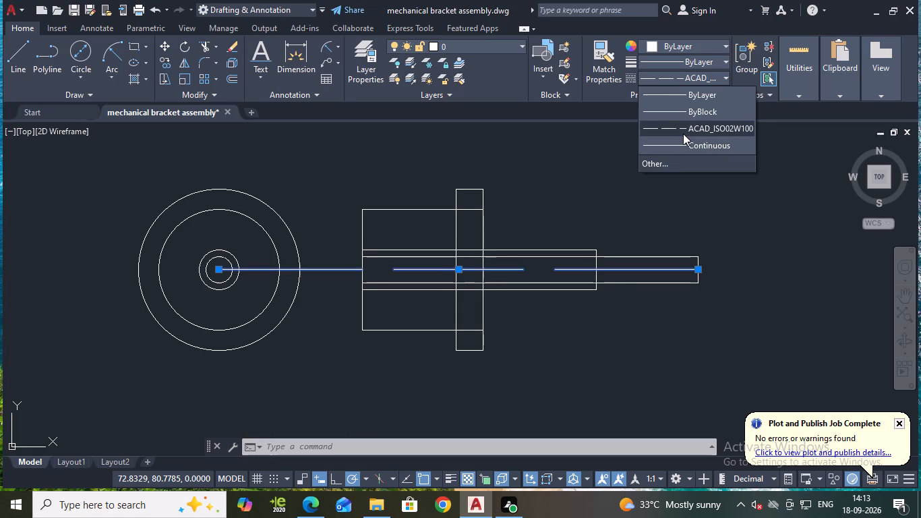
{"action": "left_click", "coordinate": [683, 133]}
{"action": "key", "text": "Escape"}
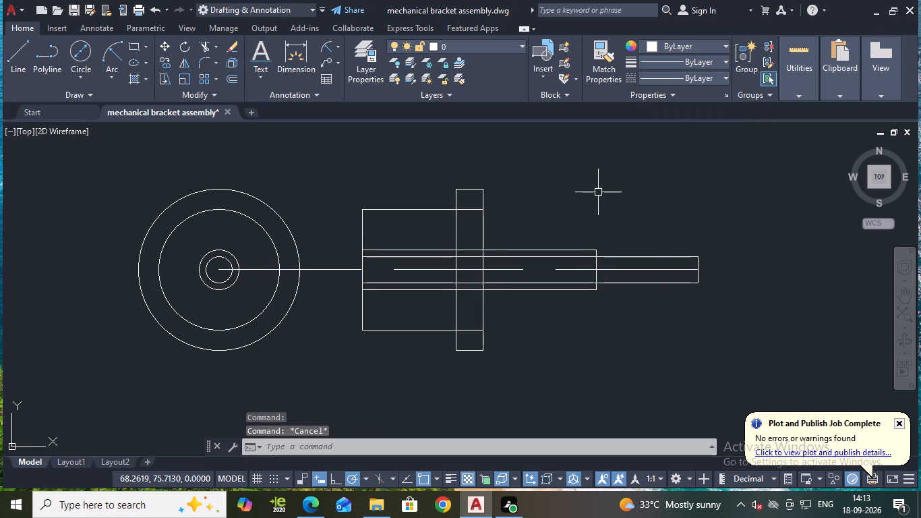
Save the drawing.
{"action": "key", "text": "ctrl+s"}
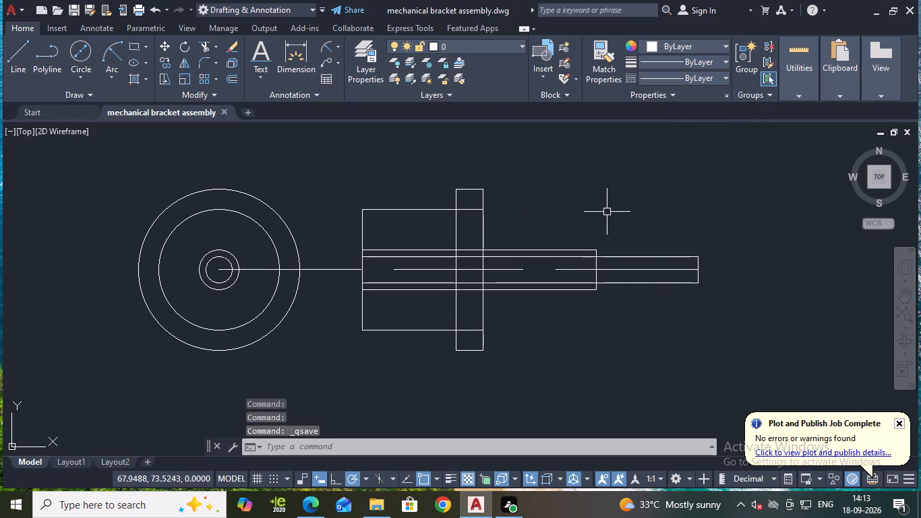
Set the current linetype to ACAD_ISO02W100.
{"action": "scroll", "coordinate": [606, 235], "scroll_direction": "up", "scroll_amount": 1}
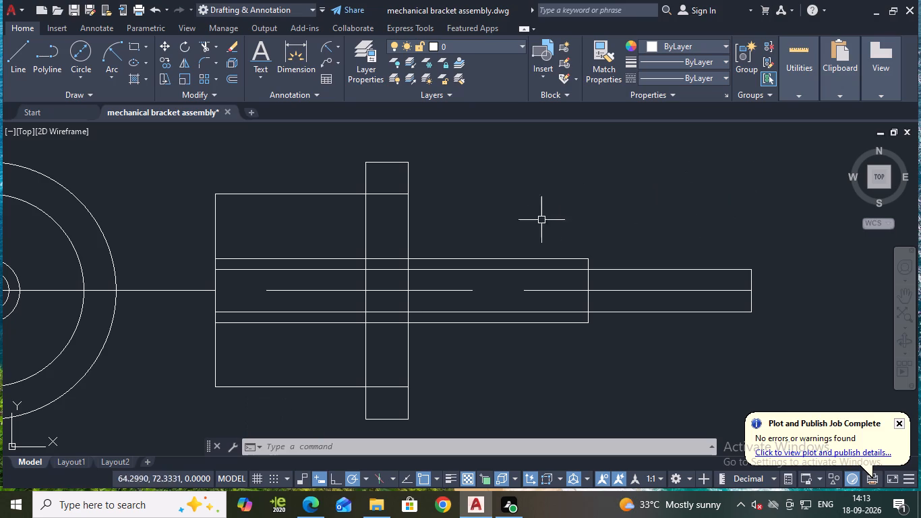
{"action": "left_click", "coordinate": [673, 73]}
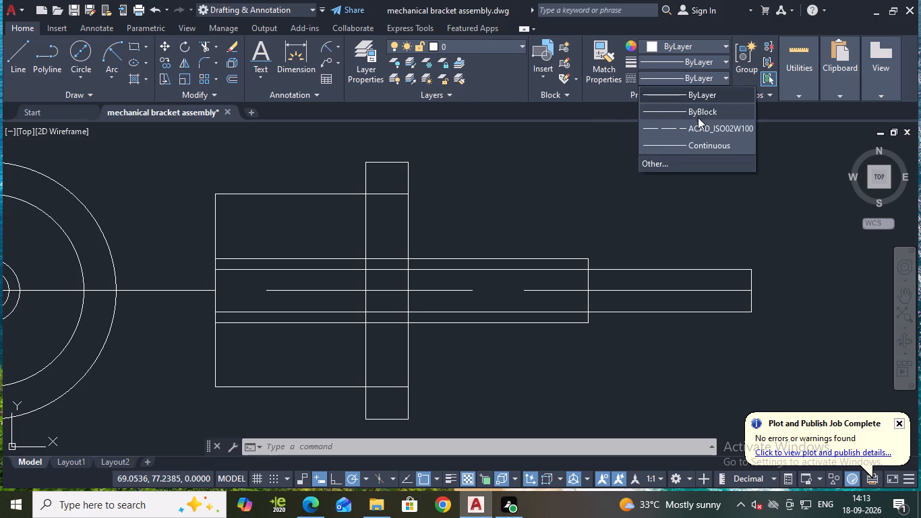
{"action": "left_click", "coordinate": [696, 129]}
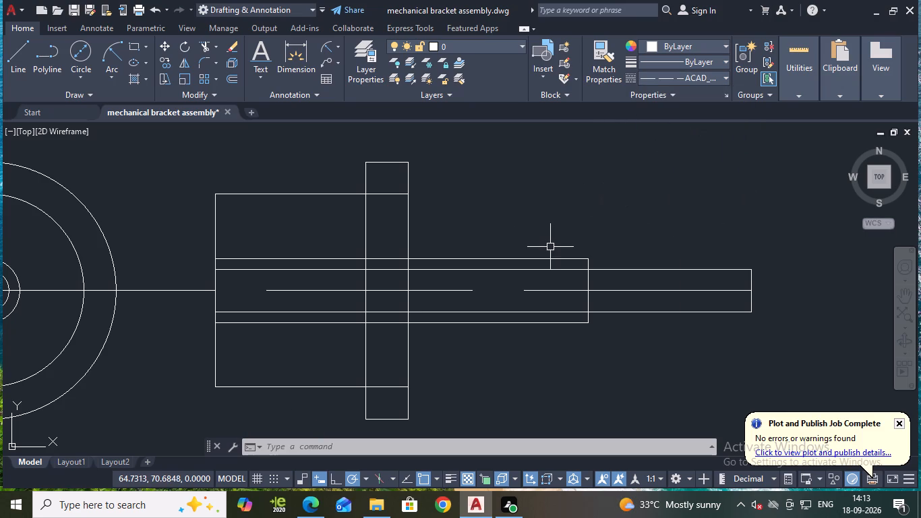
{"action": "left_click", "coordinate": [546, 262]}
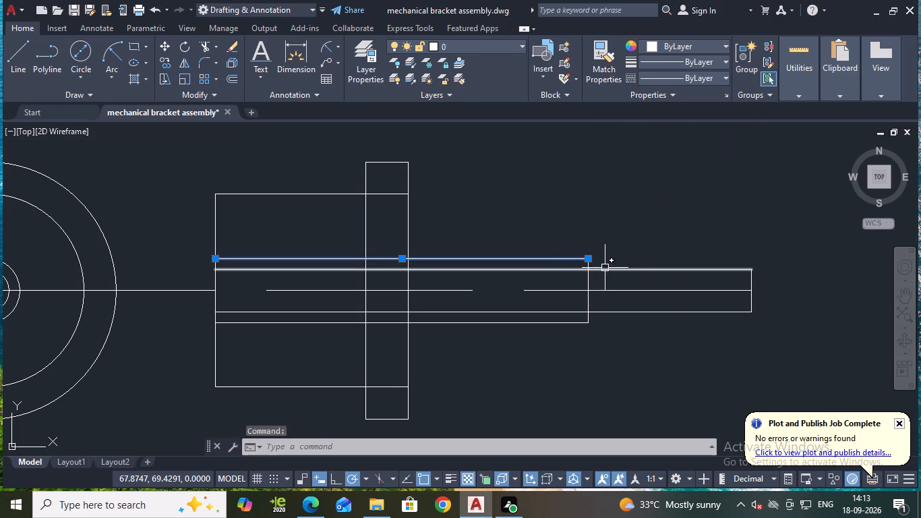
{"action": "key", "text": "Escape"}
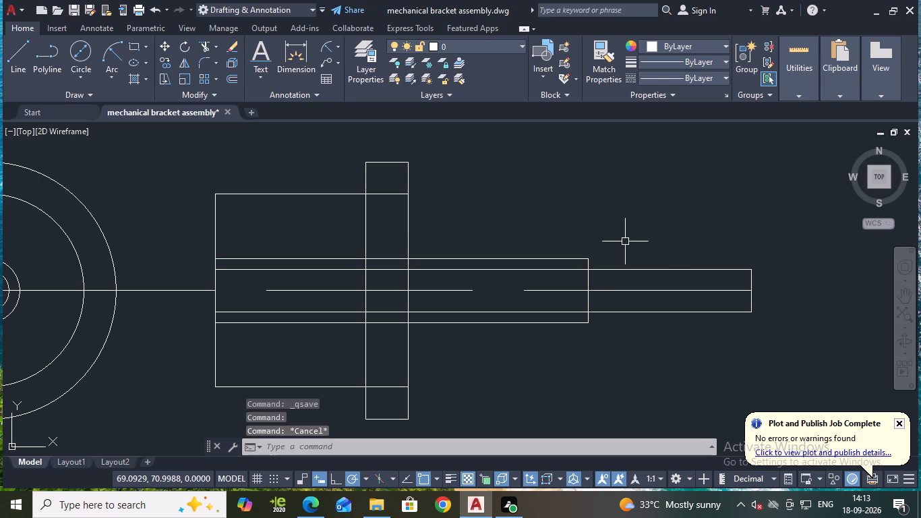
Trim away the narrow shaft's upper and lower edge lines inside the wider shaft, from the step back to the body's left edge.
{"action": "type", "text": "TR"}
{"action": "key", "text": "Return"}
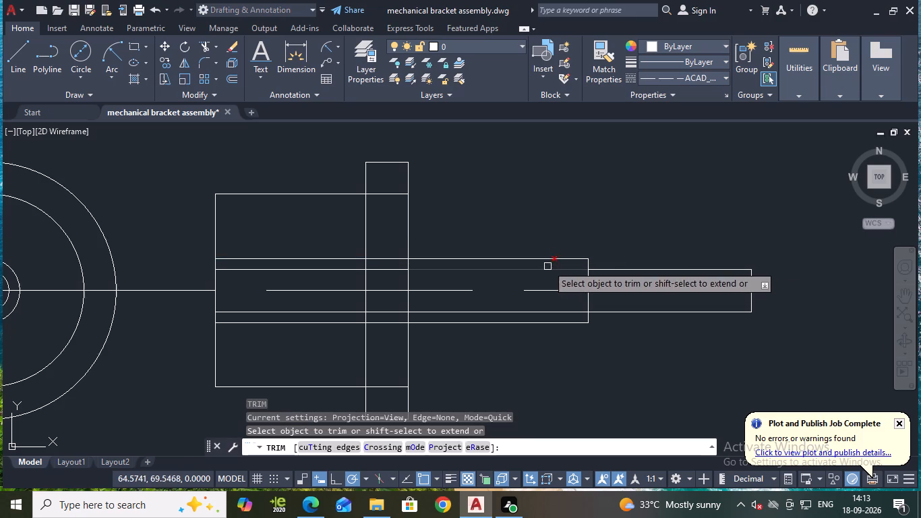
{"action": "left_click", "coordinate": [558, 268]}
{"action": "left_click", "coordinate": [563, 312]}
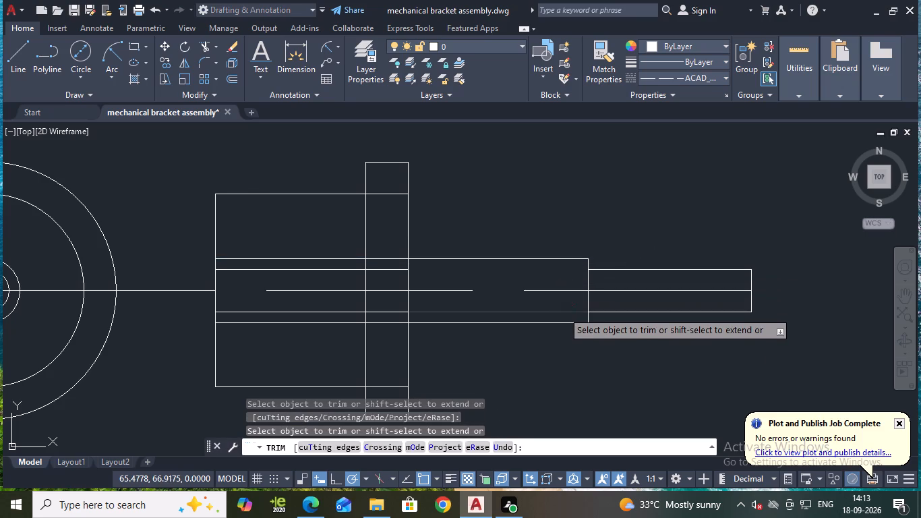
{"action": "left_click", "coordinate": [398, 270]}
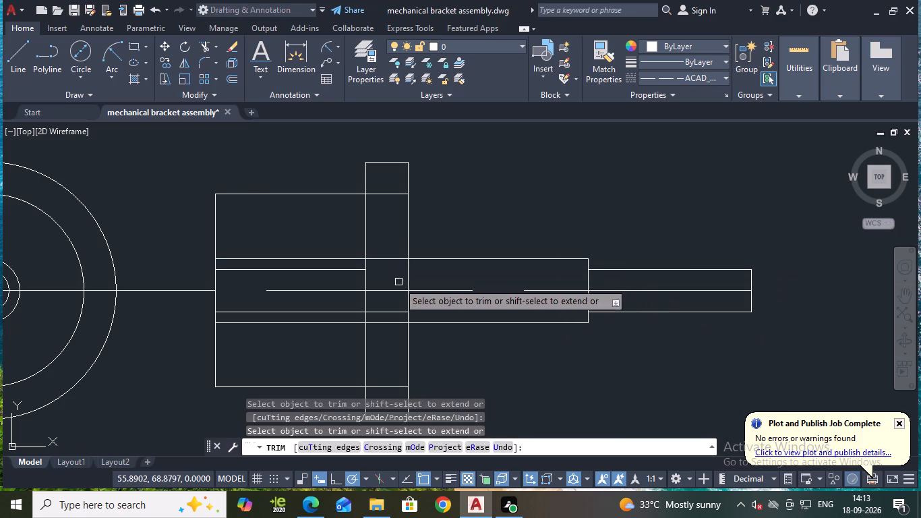
{"action": "left_click", "coordinate": [389, 311]}
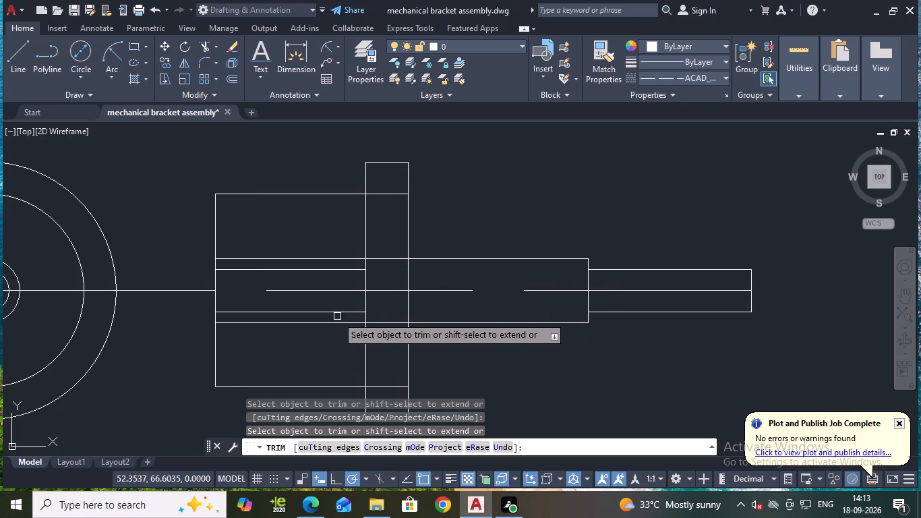
{"action": "left_click", "coordinate": [334, 313]}
{"action": "left_click", "coordinate": [330, 272]}
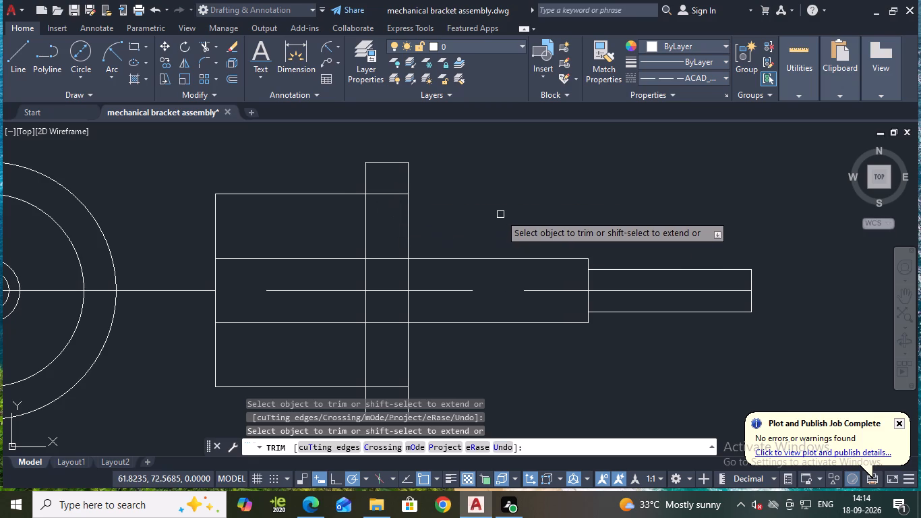
{"action": "key", "text": "Escape"}
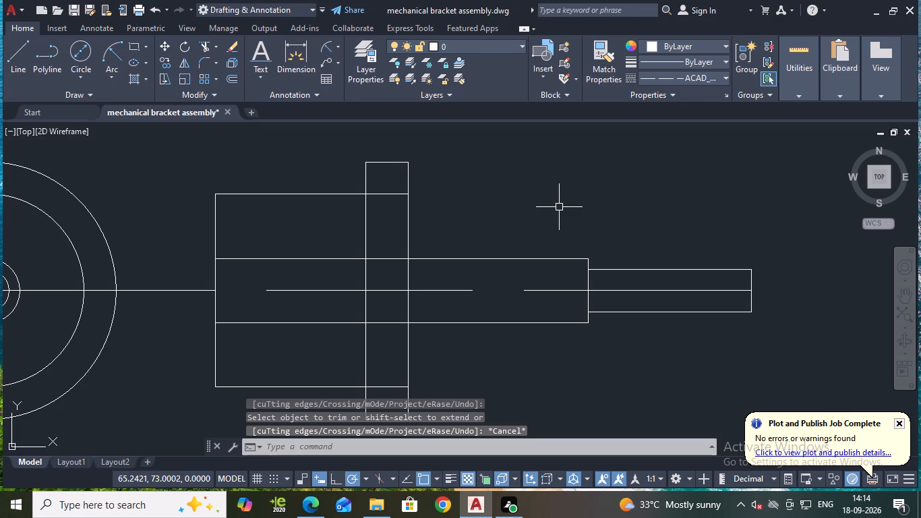
Stretch the right end of the body's top edge 20 units to line up with the narrow shaft's end.
{"action": "left_click", "coordinate": [382, 194]}
{"action": "left_click", "coordinate": [411, 192]}
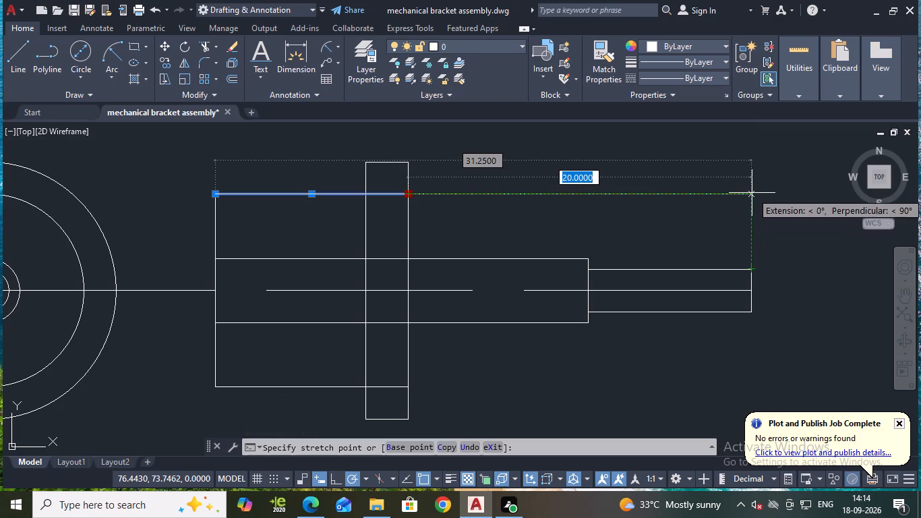
{"action": "left_click", "coordinate": [750, 193]}
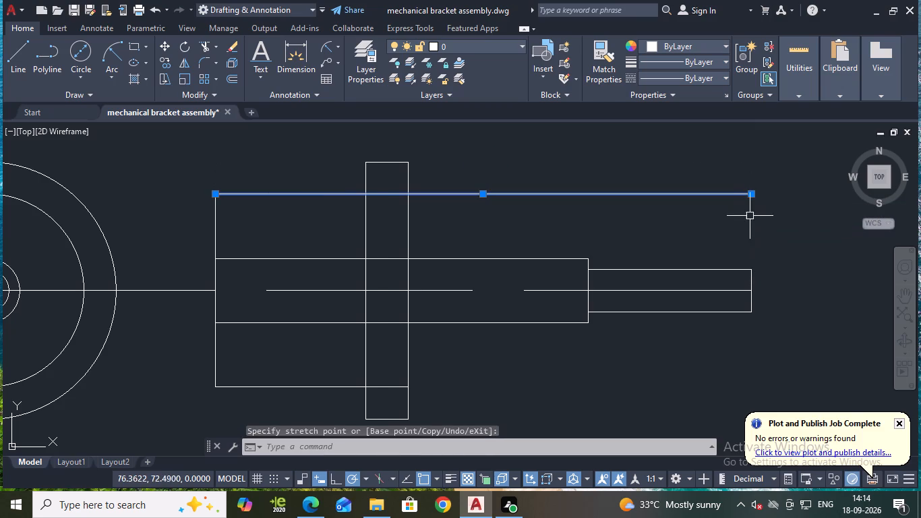
{"action": "key", "text": "Return"}
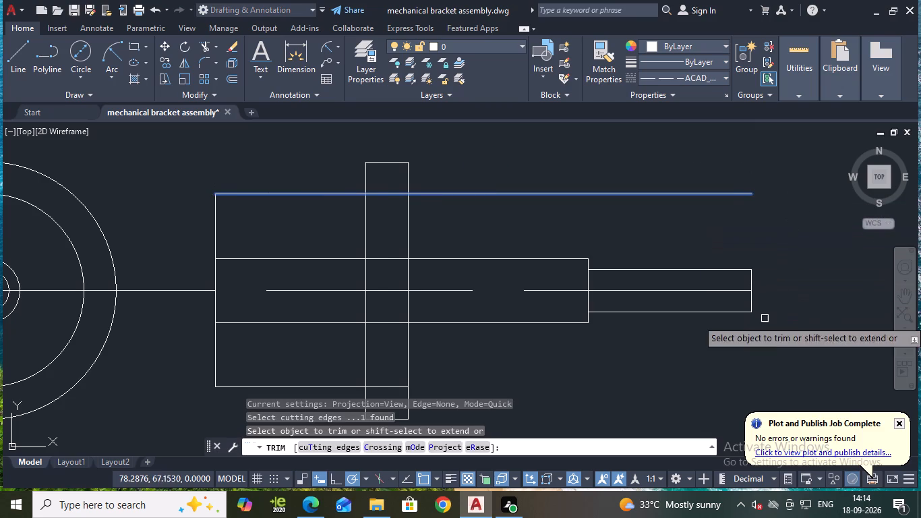
{"action": "key", "text": "Escape"}
Stretch the top end of the narrow shaft's end line up 4.375 units to meet the lengthened top edge.
{"action": "left_click", "coordinate": [751, 287]}
{"action": "left_click", "coordinate": [751, 266]}
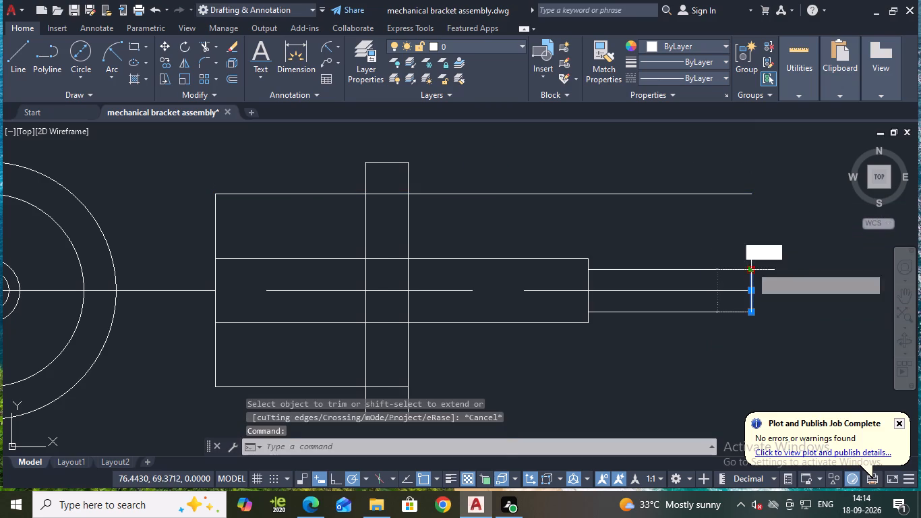
{"action": "left_click", "coordinate": [751, 194]}
{"action": "key", "text": "Escape"}
Stretch the right end of the body's bottom edge horizontally past the shaft's end line.
{"action": "middle_click_drag", "start_coordinate": [751, 301], "coordinate": [747, 277]}
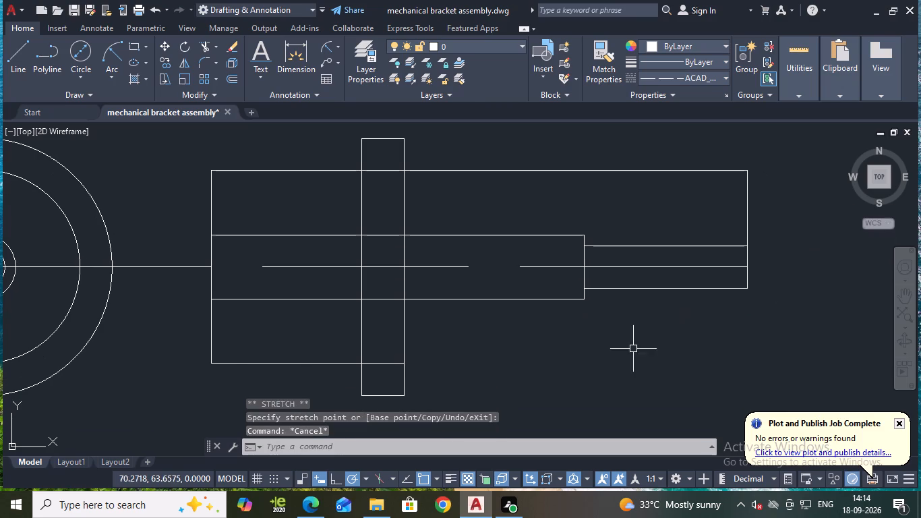
{"action": "left_click", "coordinate": [382, 365]}
{"action": "left_click", "coordinate": [402, 366]}
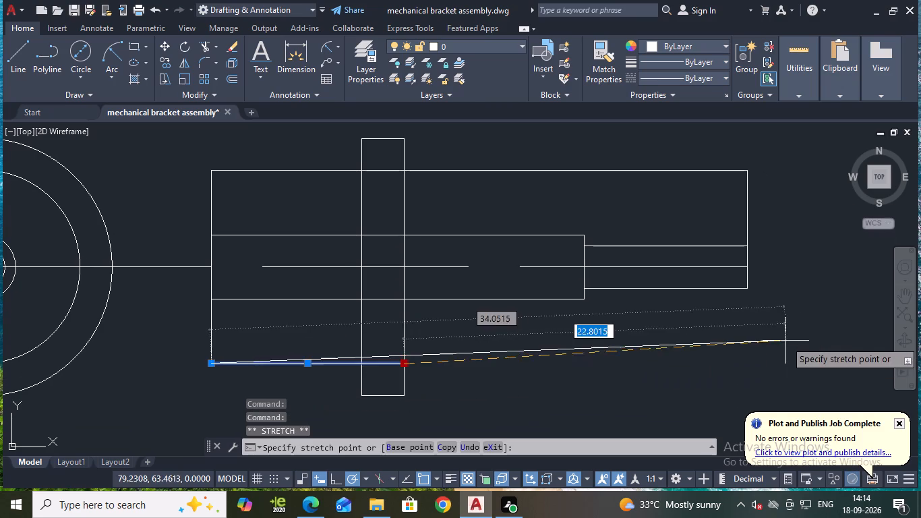
{"action": "left_click", "coordinate": [794, 362]}
{"action": "key", "text": "Escape"}
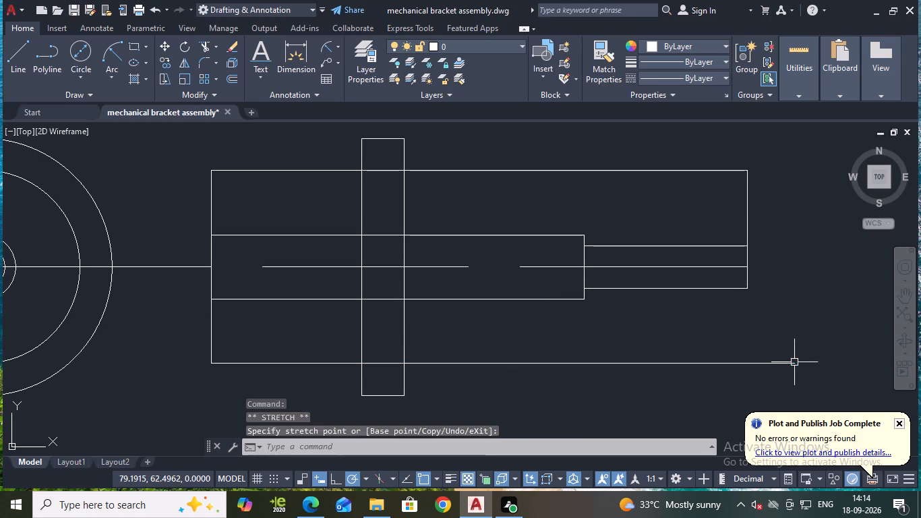
Stretch the lower end of the vertical end line down past the body's lengthened bottom edge.
{"action": "left_click", "coordinate": [748, 222]}
{"action": "left_click", "coordinate": [744, 288]}
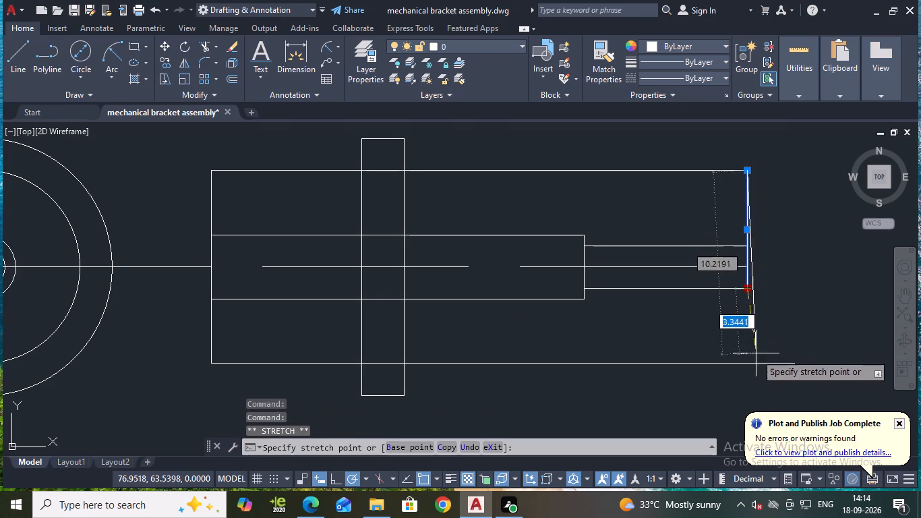
{"action": "left_click", "coordinate": [749, 378]}
{"action": "key", "text": "Escape"}
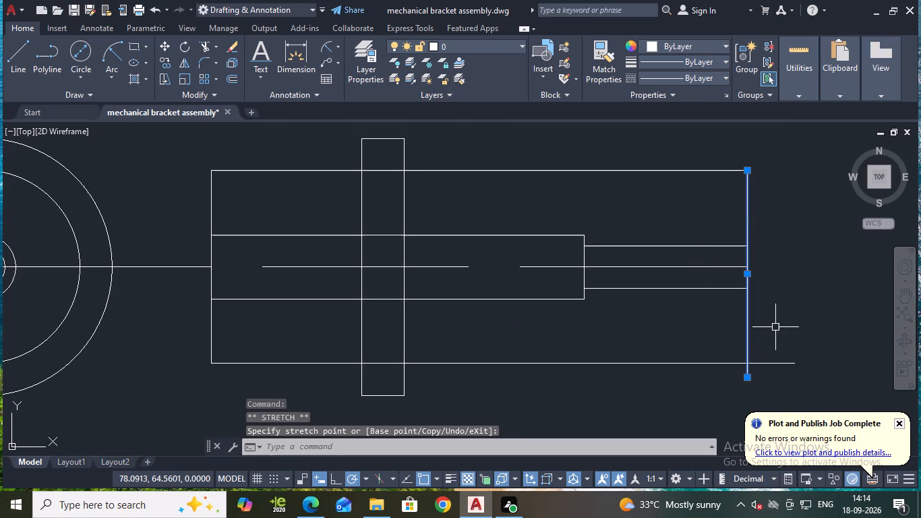
Trim the bottom edge's overhang beyond the vertical end line, undoing any trim that removes the end line itself.
{"action": "type", "text": "TR"}
{"action": "key", "text": "Return"}
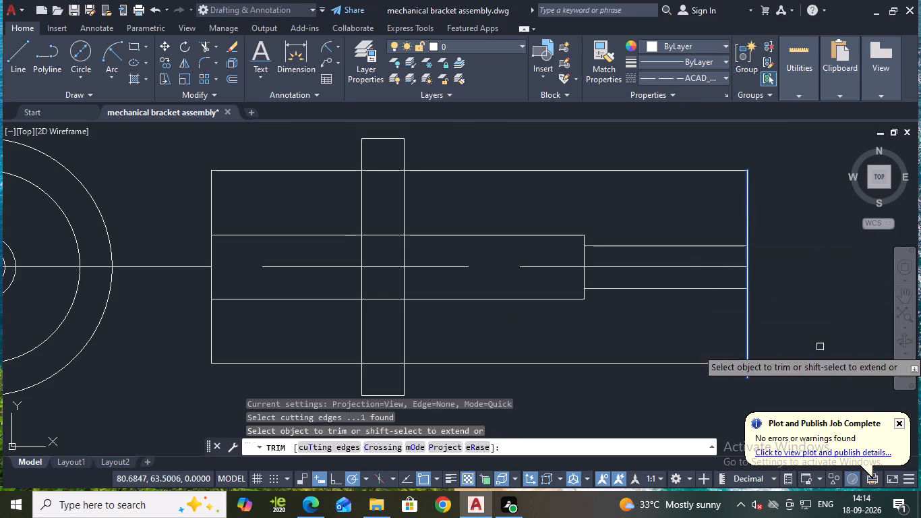
{"action": "left_click", "coordinate": [780, 366]}
{"action": "left_click", "coordinate": [748, 375]}
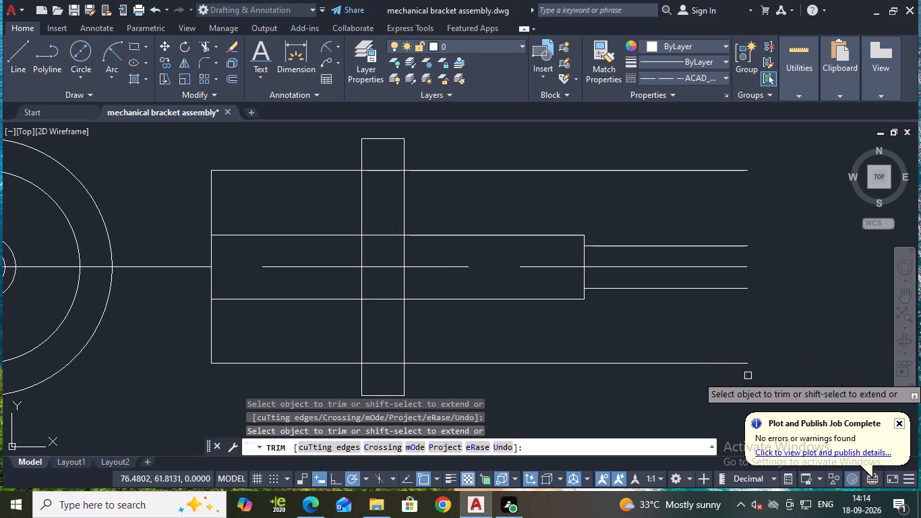
{"action": "key", "text": "ctrl+z"}
{"action": "key", "text": "Escape"}
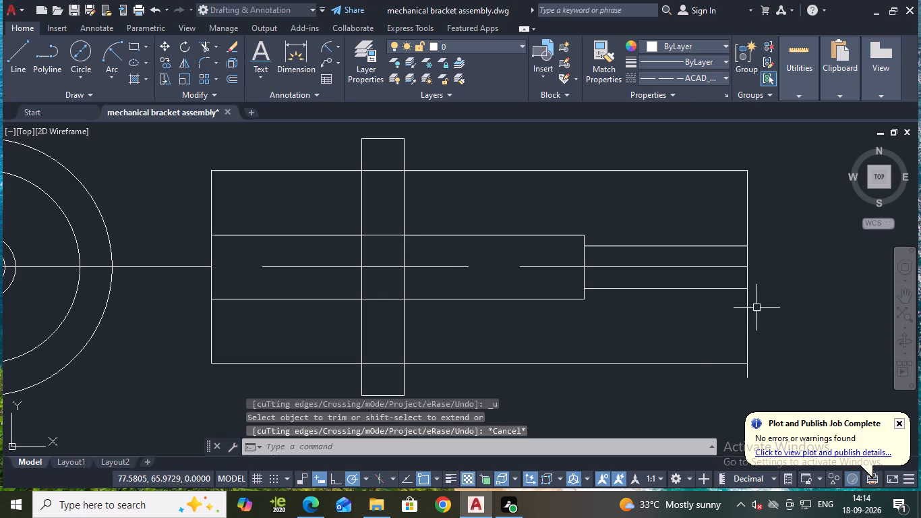
Trim the vertical end line's overhang below the bottom edge.
{"action": "key", "text": "t"}
{"action": "key", "text": "r"}
{"action": "key", "text": "Return"}
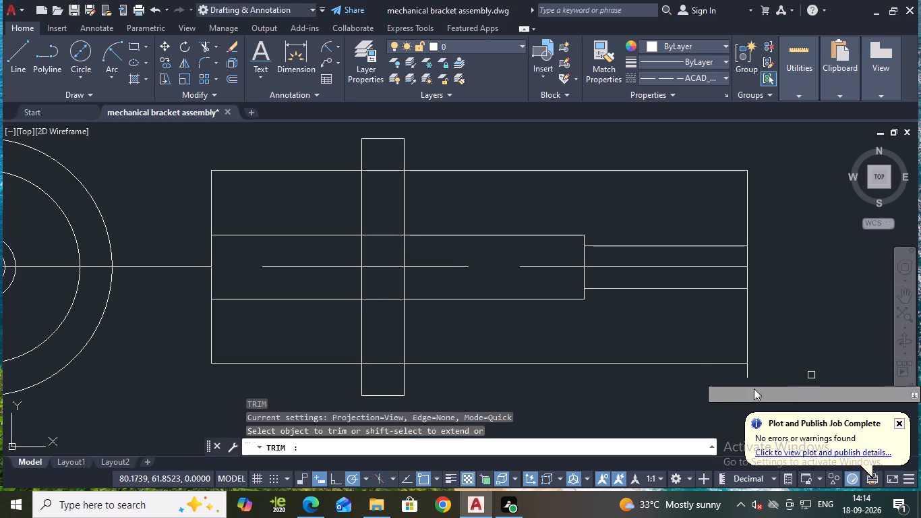
{"action": "left_click", "coordinate": [750, 372]}
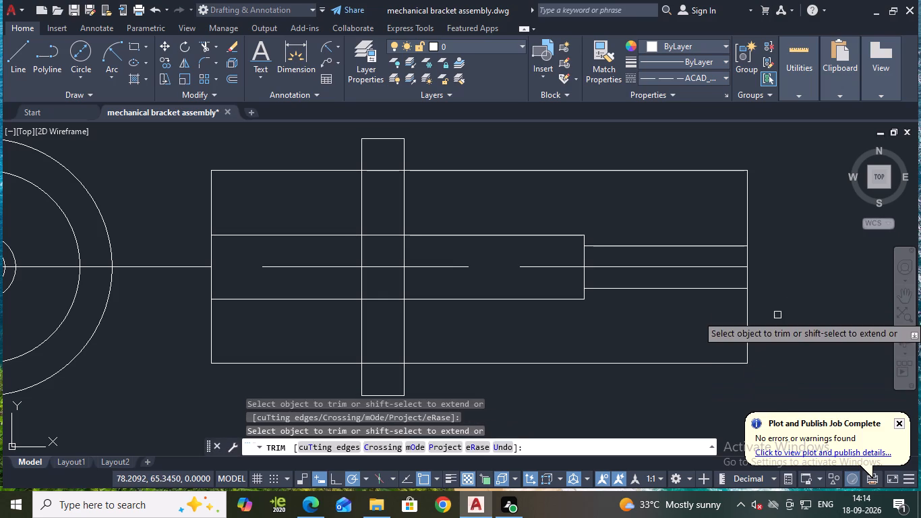
{"action": "key", "text": "Escape"}
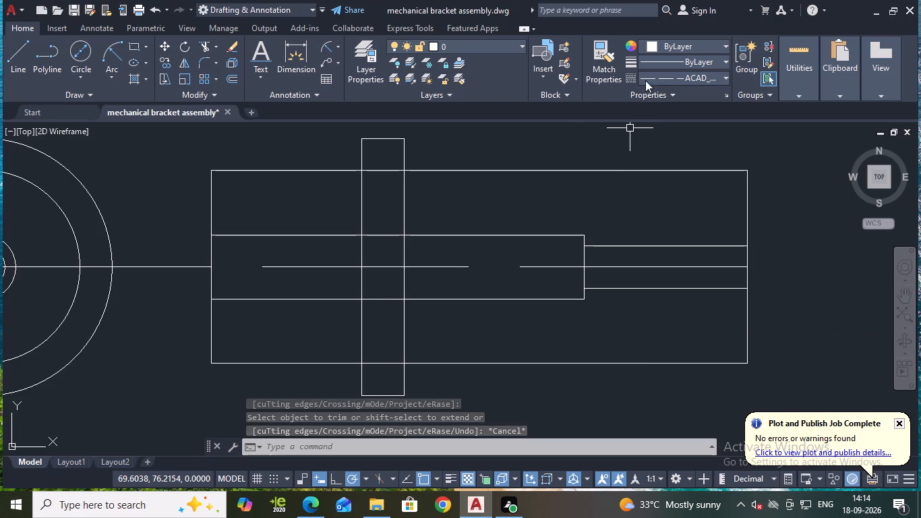
Load the DASHED linetype from acad.lin into the drawing.
{"action": "left_click", "coordinate": [664, 74]}
{"action": "left_click", "coordinate": [676, 163]}
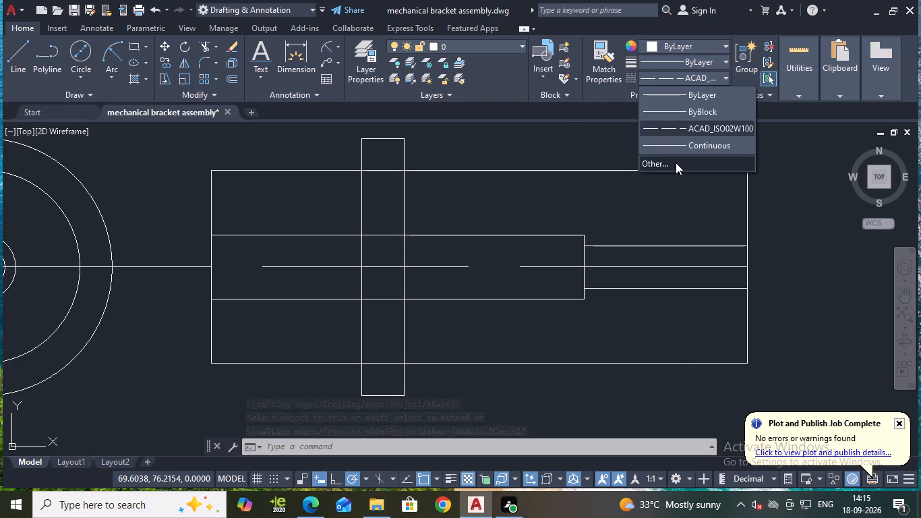
{"action": "left_click", "coordinate": [568, 140]}
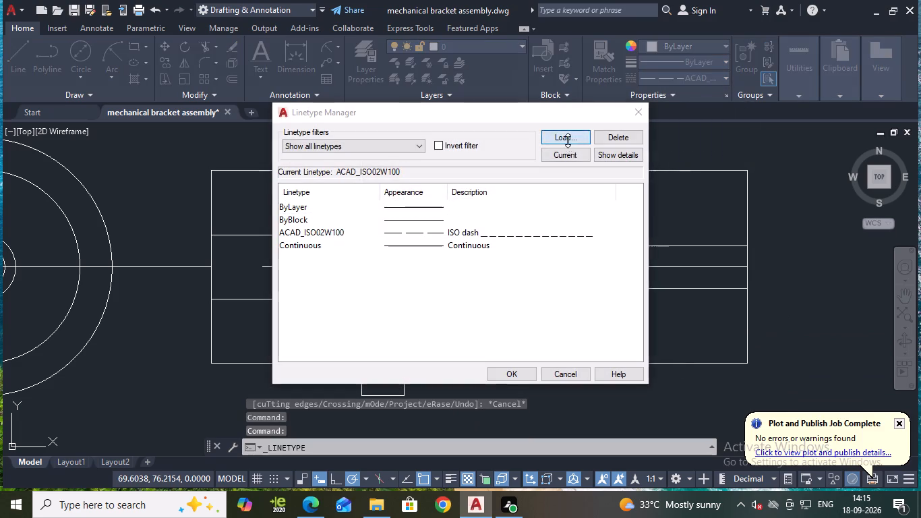
{"action": "scroll", "coordinate": [501, 270], "scroll_direction": "down", "scroll_amount": 2}
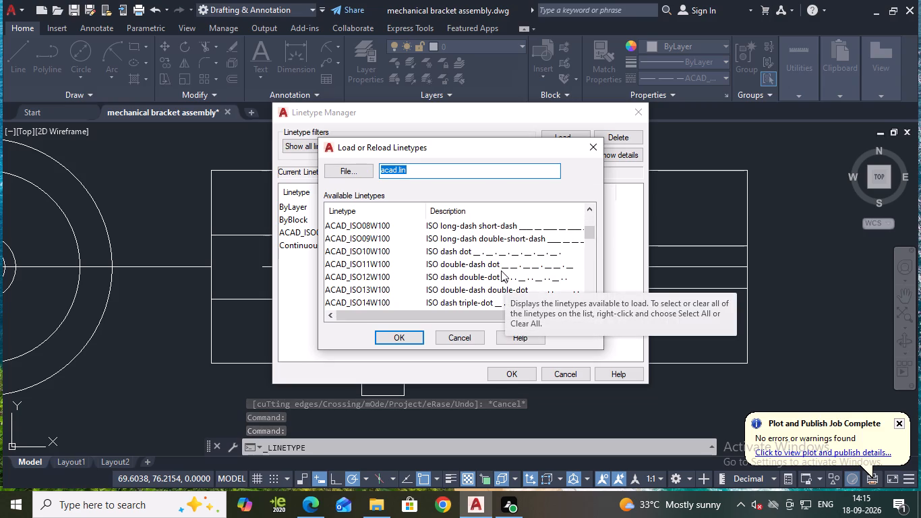
{"action": "scroll", "coordinate": [495, 272], "scroll_direction": "down", "scroll_amount": 3}
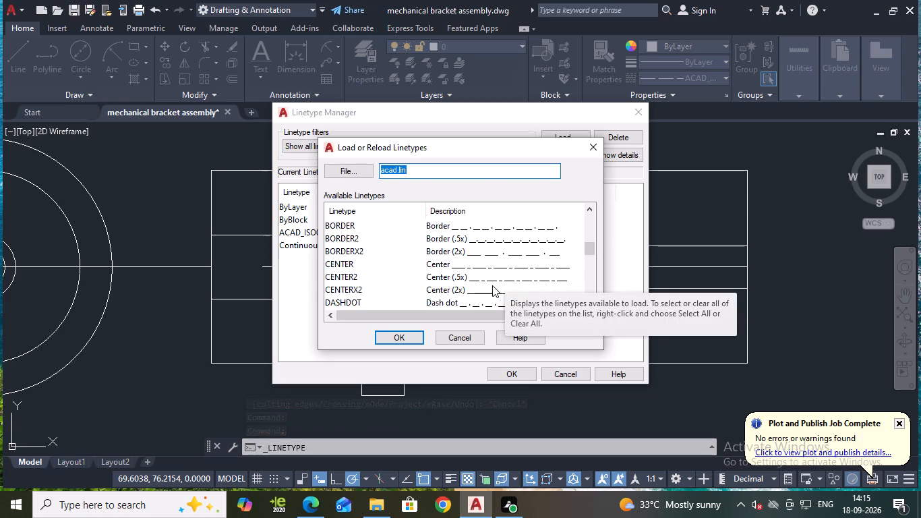
{"action": "scroll", "coordinate": [463, 277], "scroll_direction": "down", "scroll_amount": 1}
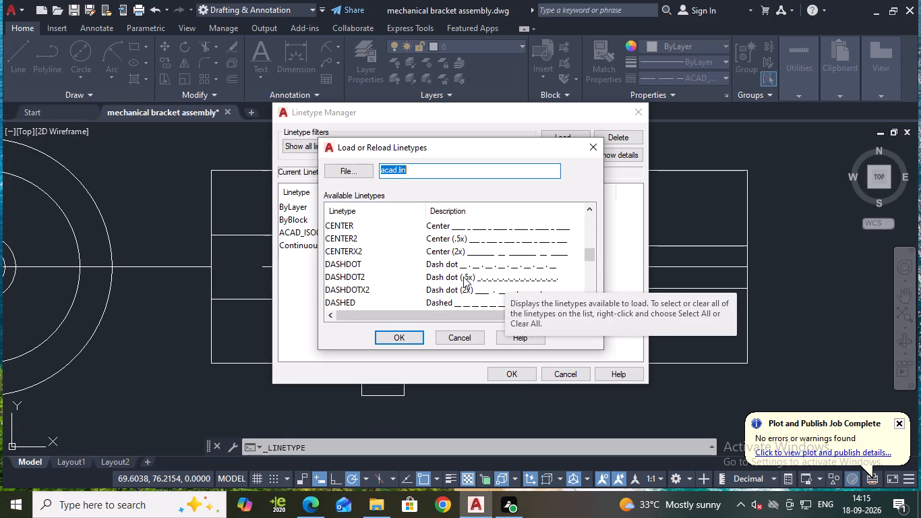
{"action": "scroll", "coordinate": [463, 262], "scroll_direction": "down", "scroll_amount": 2}
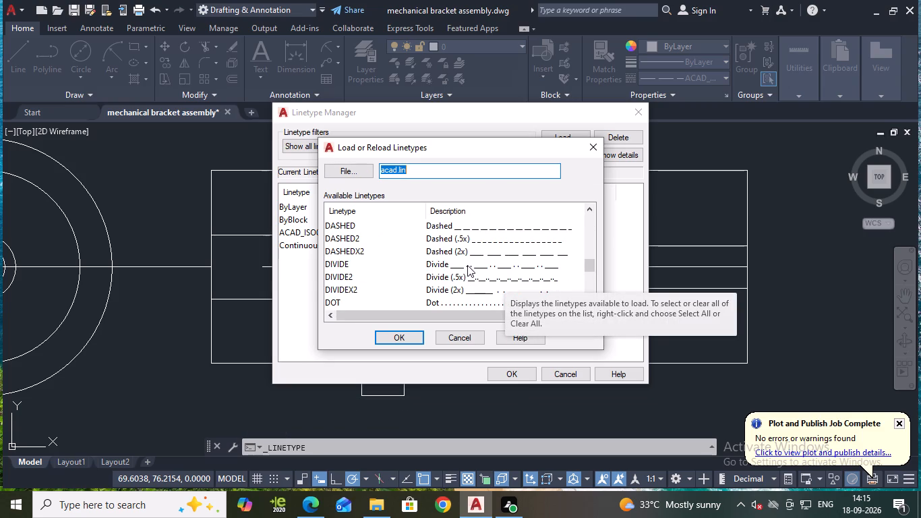
{"action": "left_click", "coordinate": [436, 225]}
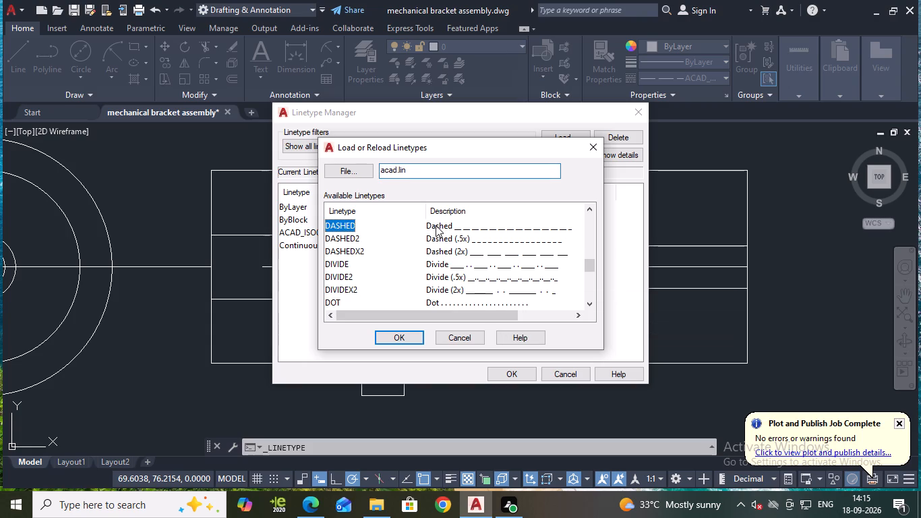
{"action": "left_click", "coordinate": [407, 339]}
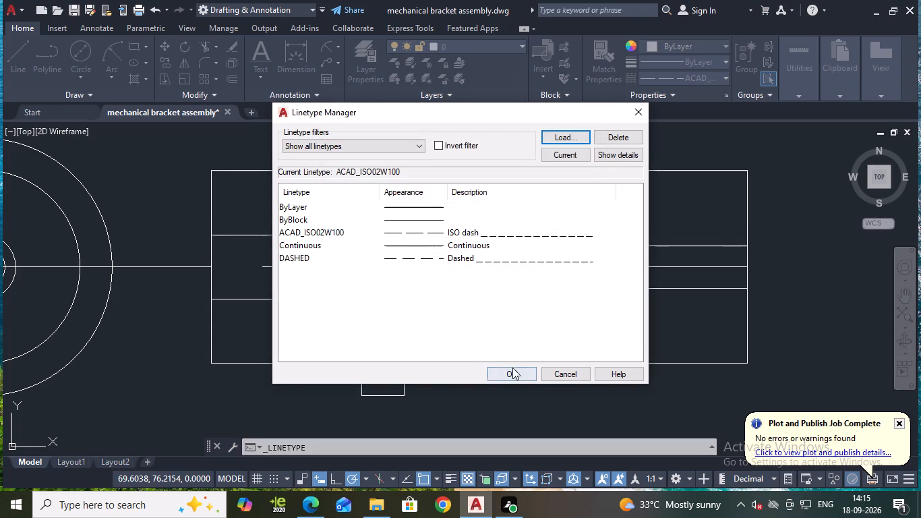
{"action": "left_click", "coordinate": [516, 369]}
Apply the DASHED linetype to the stepped shaft's five outline lines inside the side view's body.
{"action": "left_click", "coordinate": [525, 235]}
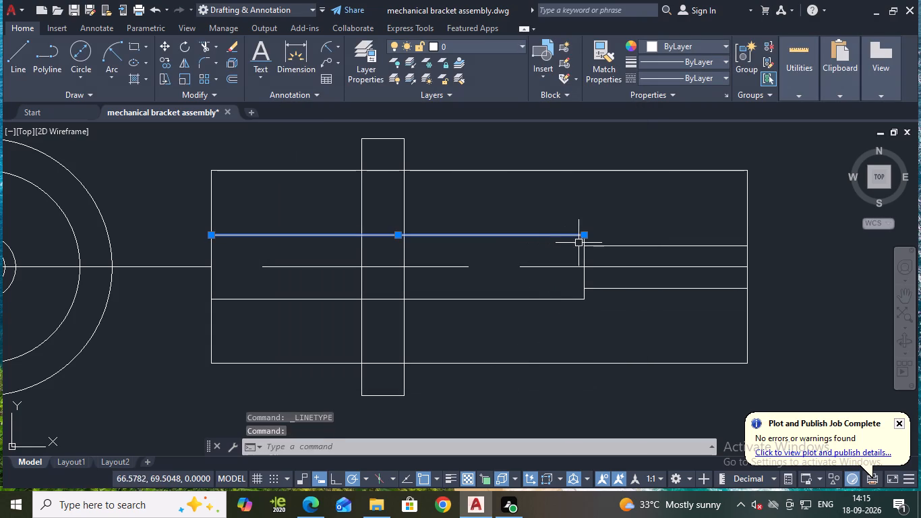
{"action": "left_click", "coordinate": [589, 249]}
{"action": "left_click", "coordinate": [590, 289]}
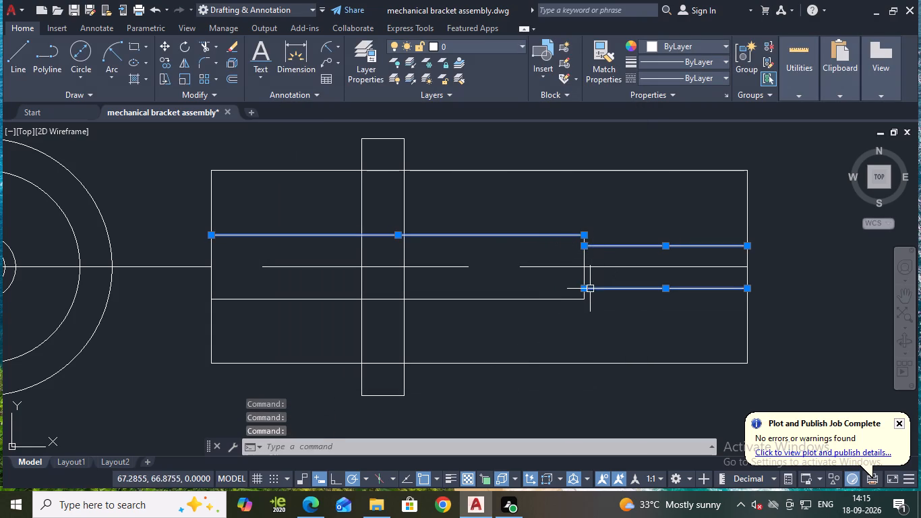
{"action": "left_click", "coordinate": [585, 279]}
{"action": "left_click", "coordinate": [564, 299]}
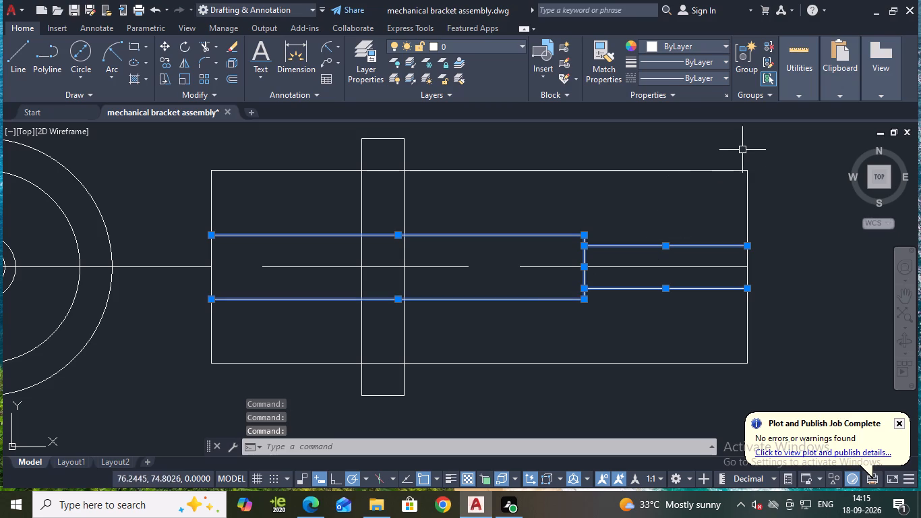
{"action": "left_click", "coordinate": [682, 75]}
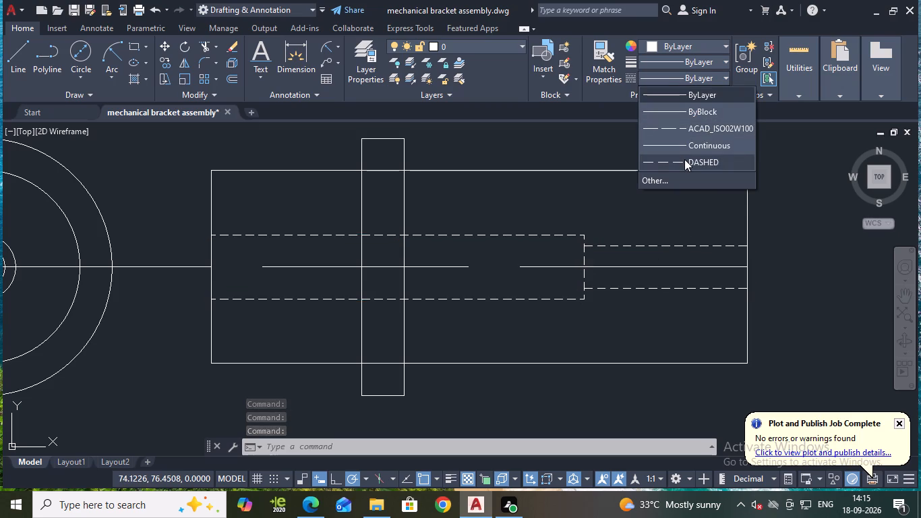
{"action": "left_click", "coordinate": [684, 159]}
{"action": "key", "text": "Escape"}
Save the drawing.
{"action": "scroll", "coordinate": [783, 221], "scroll_direction": "down", "scroll_amount": 2}
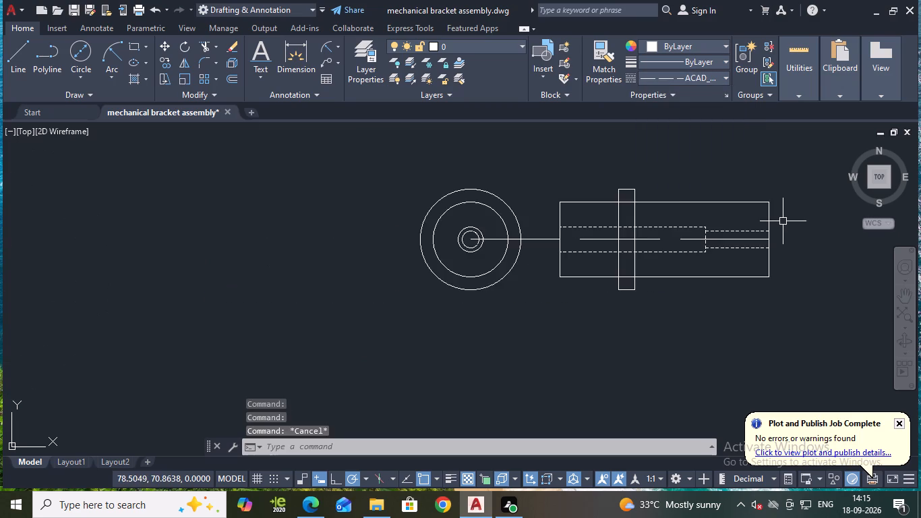
{"action": "scroll", "coordinate": [781, 221], "scroll_direction": "down", "scroll_amount": 2}
{"action": "scroll", "coordinate": [798, 243], "scroll_direction": "up", "scroll_amount": 1}
{"action": "middle_click_drag", "start_coordinate": [790, 243], "coordinate": [593, 269]}
{"action": "scroll", "coordinate": [598, 237], "scroll_direction": "up", "scroll_amount": 1}
{"action": "middle_click_drag", "start_coordinate": [599, 237], "coordinate": [647, 250]}
{"action": "key", "text": "Escape"}
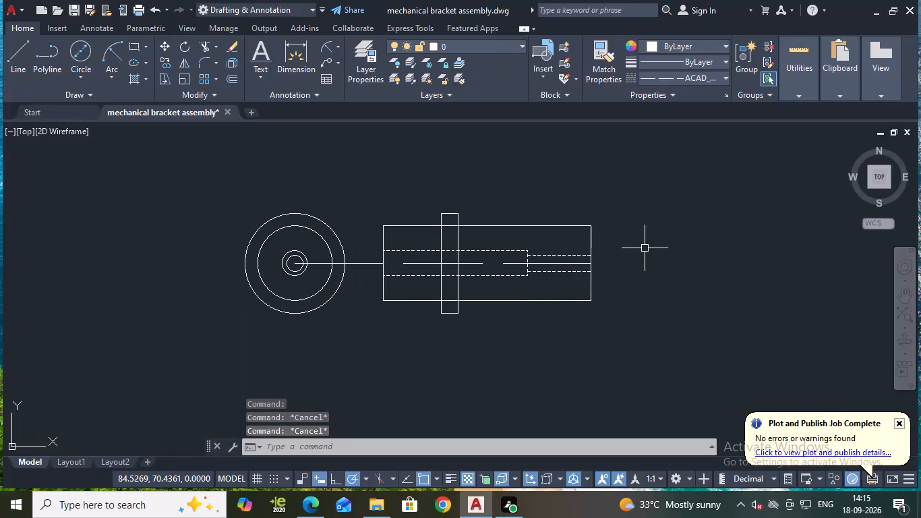
{"action": "key", "text": "ctrl+s"}
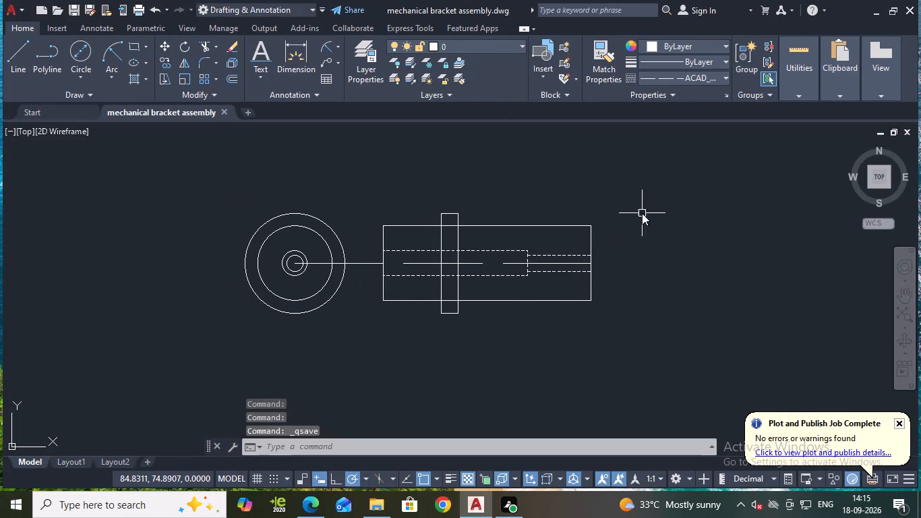
Add a linear dimension for the body's overall length, placed above the side view.
{"action": "left_click", "coordinate": [336, 49]}
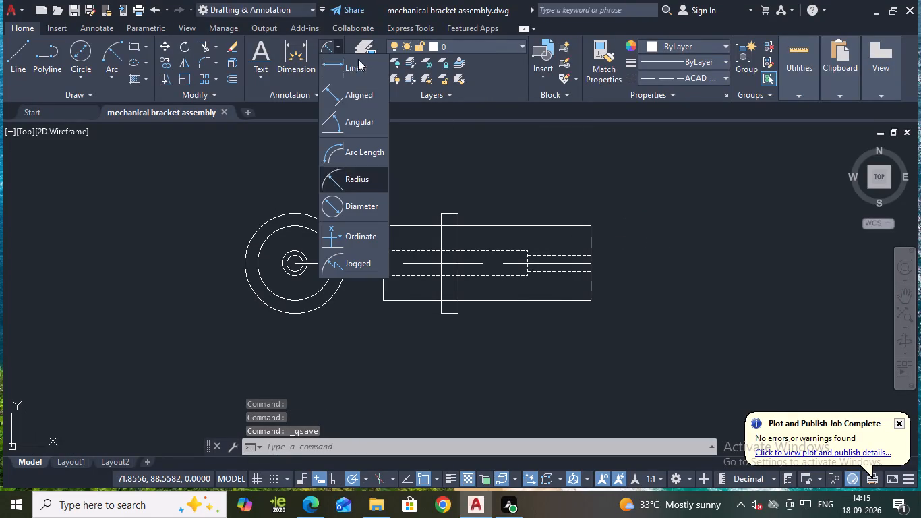
{"action": "left_click", "coordinate": [345, 72]}
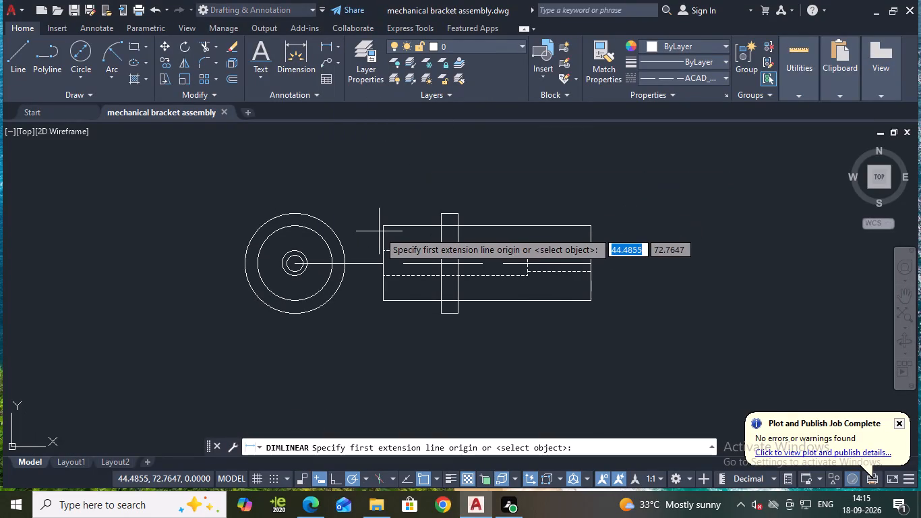
{"action": "left_click", "coordinate": [383, 227]}
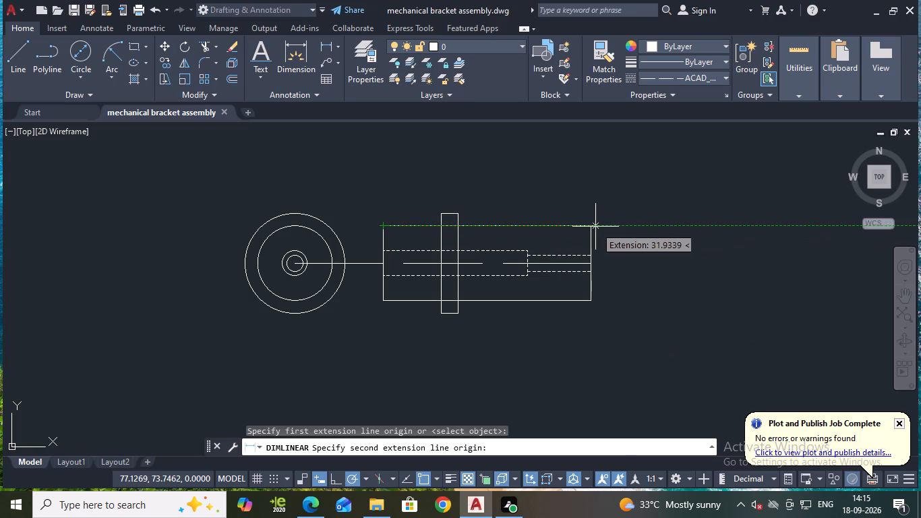
{"action": "left_click", "coordinate": [590, 227]}
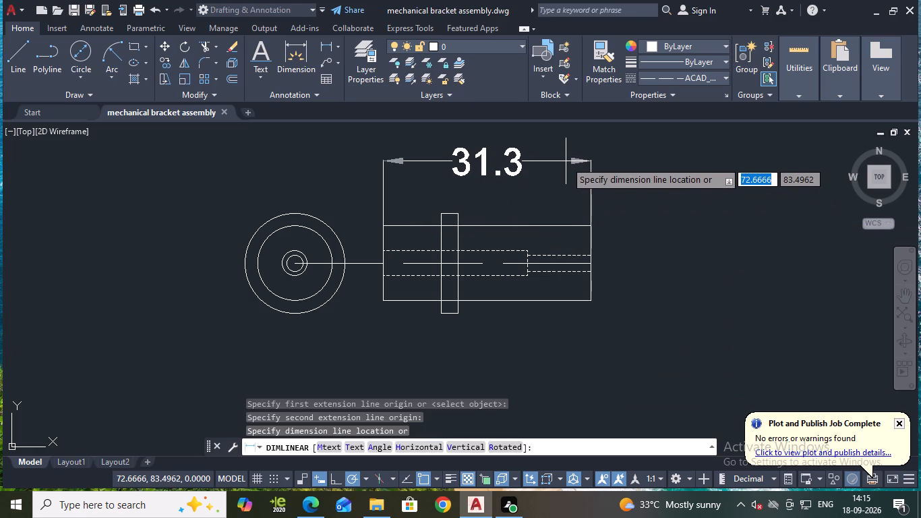
{"action": "left_click", "coordinate": [564, 152]}
Add a linear dimension from the flange's right edge to the body's right end, placed beneath the overall length dimension.
{"action": "key", "text": "space"}
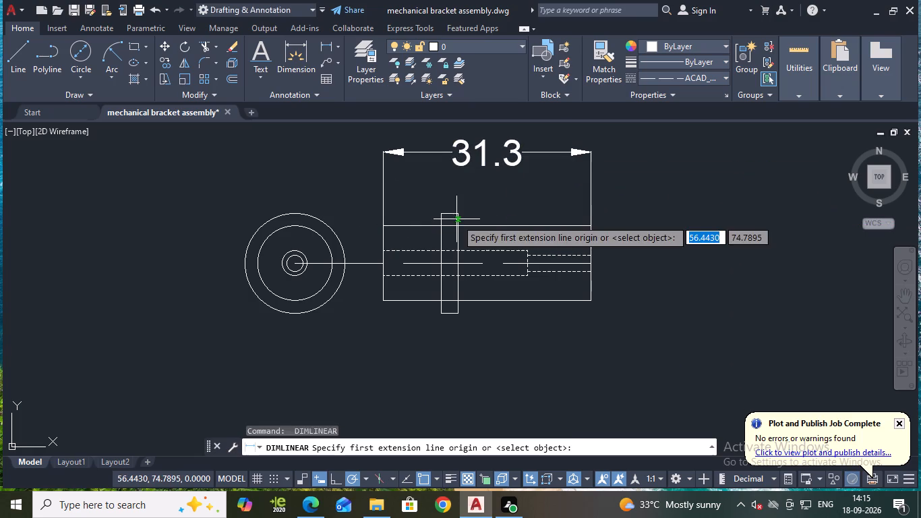
{"action": "left_click", "coordinate": [456, 219]}
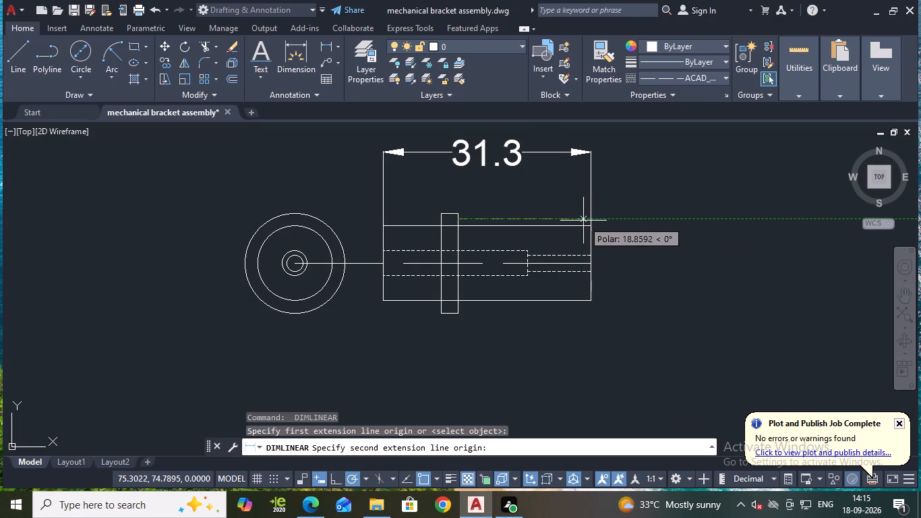
{"action": "left_click", "coordinate": [589, 219]}
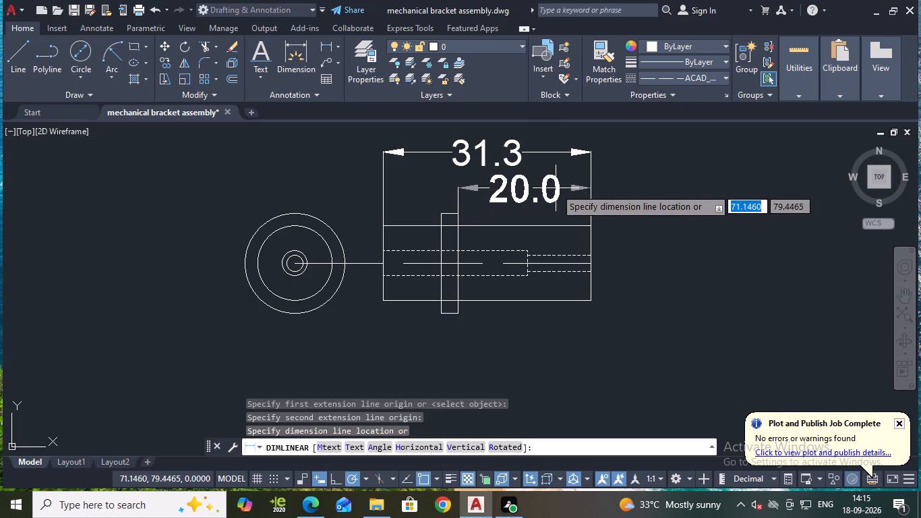
{"action": "left_click", "coordinate": [556, 188]}
Add a linear dimension for the wider dashed shaft section, from the body's left edge to the step, placed below the side view.
{"action": "key", "text": "space"}
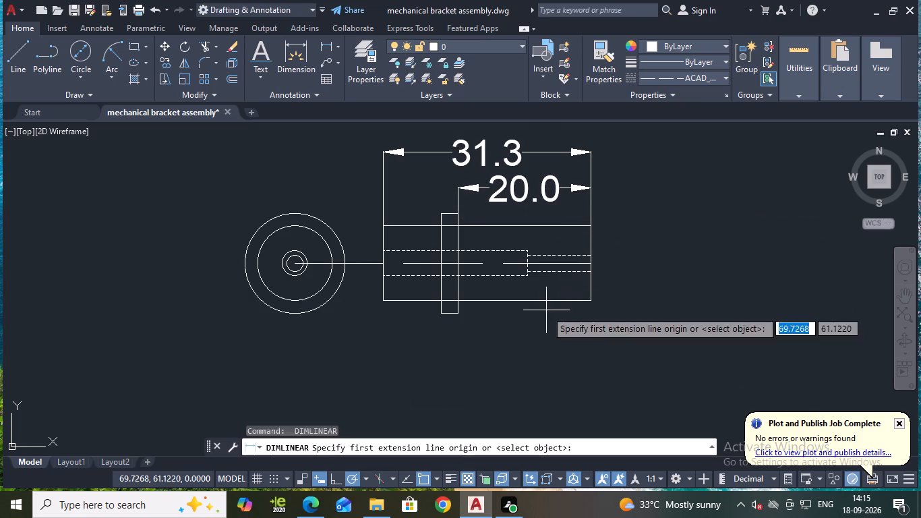
{"action": "left_click", "coordinate": [528, 263]}
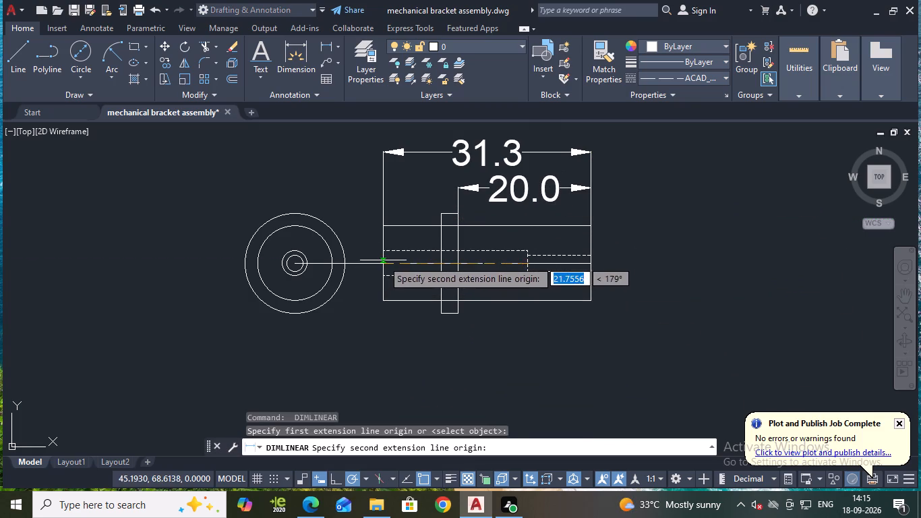
{"action": "left_click", "coordinate": [383, 260]}
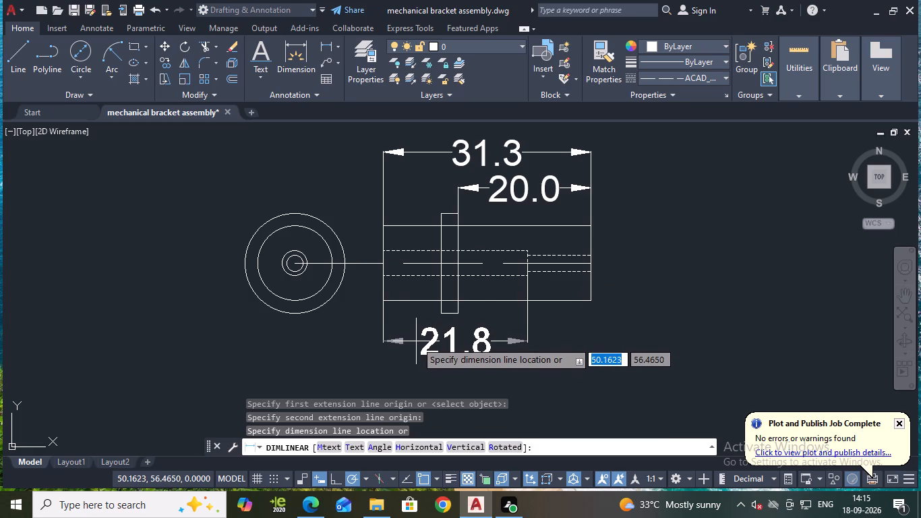
{"action": "left_click", "coordinate": [416, 341]}
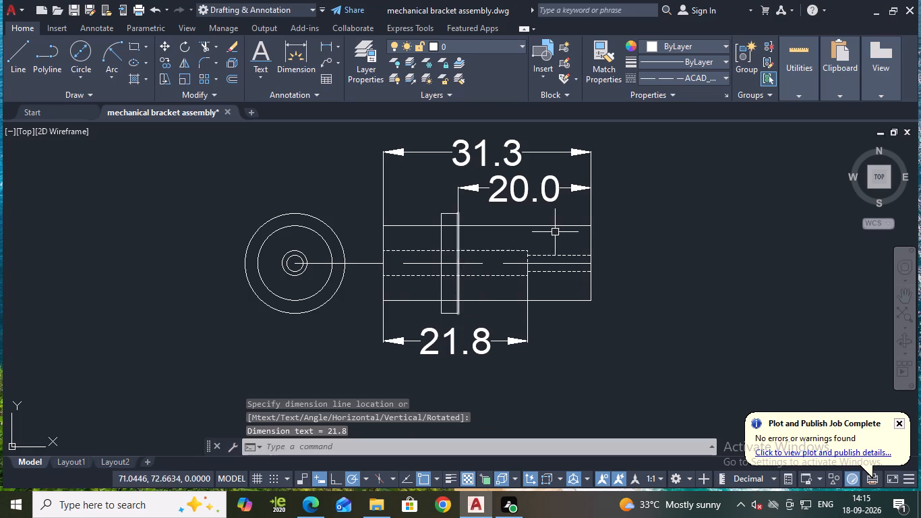
{"action": "key", "text": "Escape"}
Add diameter dimensions to the two largest hub circles, placed to the left of the circles.
{"action": "left_click", "coordinate": [337, 43]}
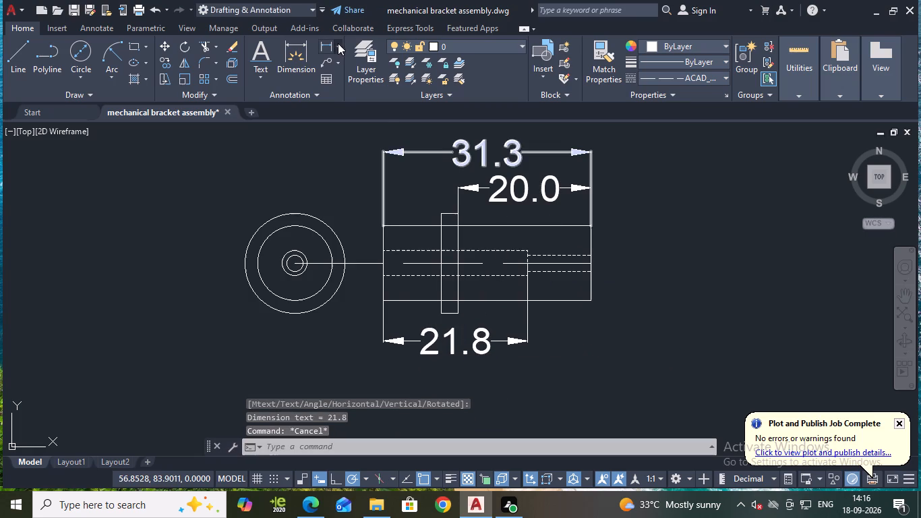
{"action": "left_click", "coordinate": [341, 206]}
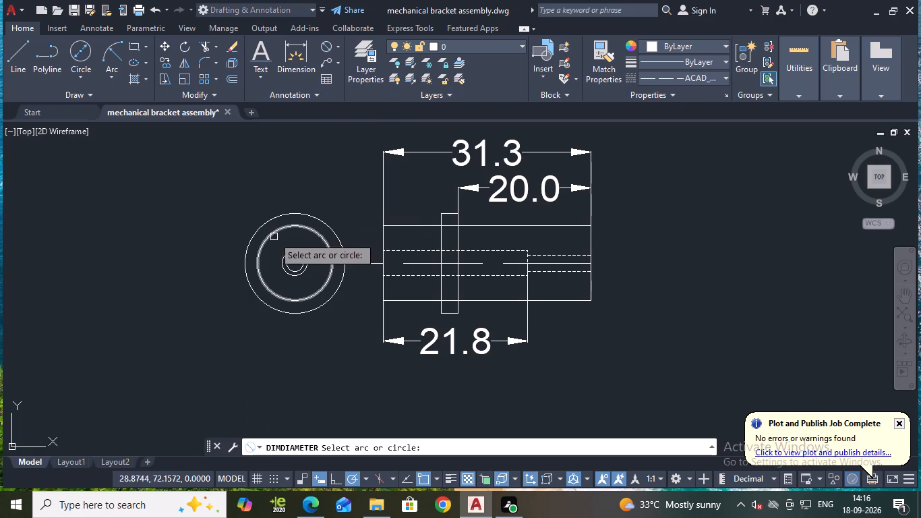
{"action": "left_click", "coordinate": [275, 218]}
{"action": "left_click", "coordinate": [263, 192]}
{"action": "key", "text": "space"}
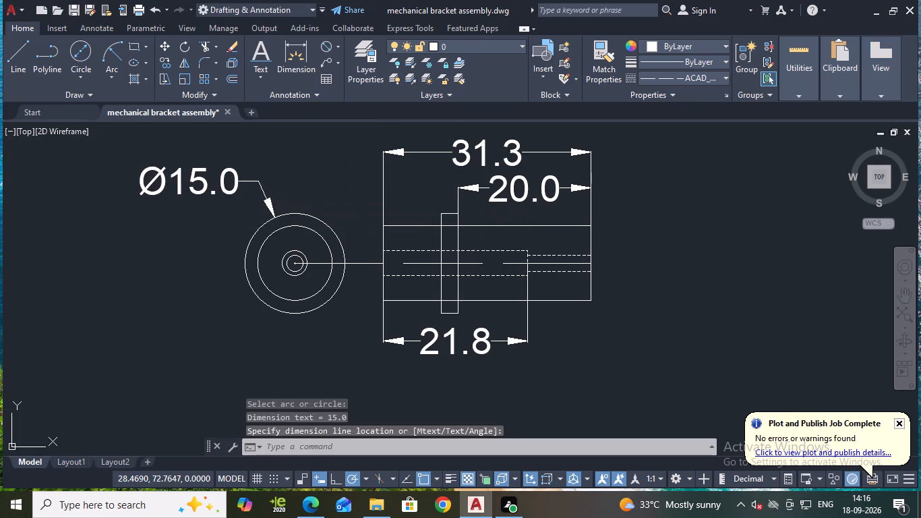
{"action": "left_click", "coordinate": [257, 264]}
{"action": "left_click", "coordinate": [227, 272]}
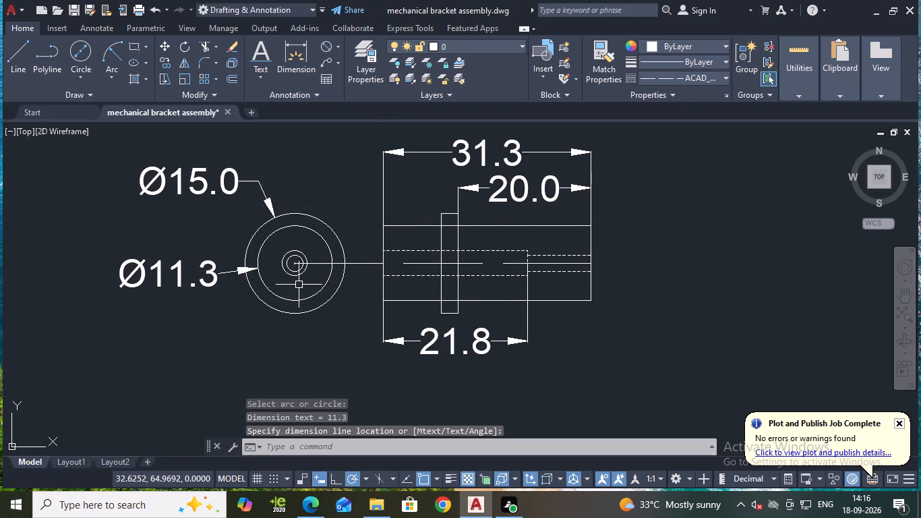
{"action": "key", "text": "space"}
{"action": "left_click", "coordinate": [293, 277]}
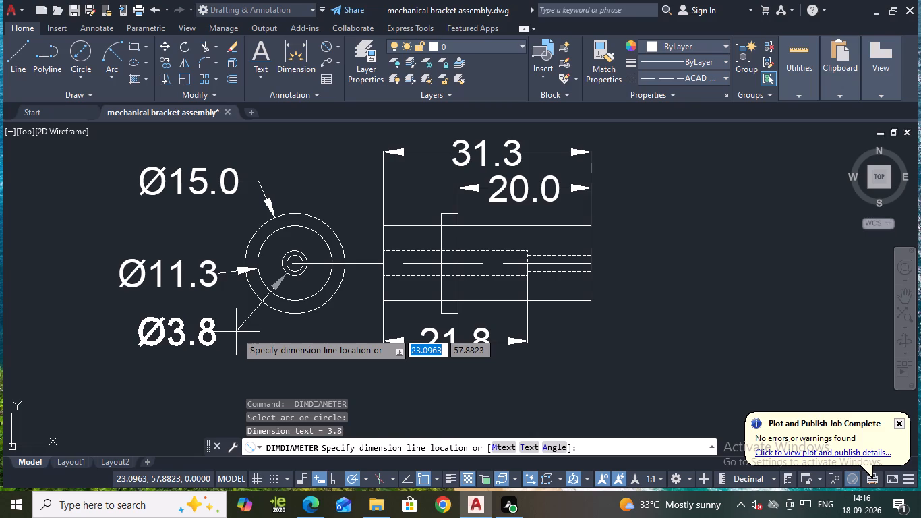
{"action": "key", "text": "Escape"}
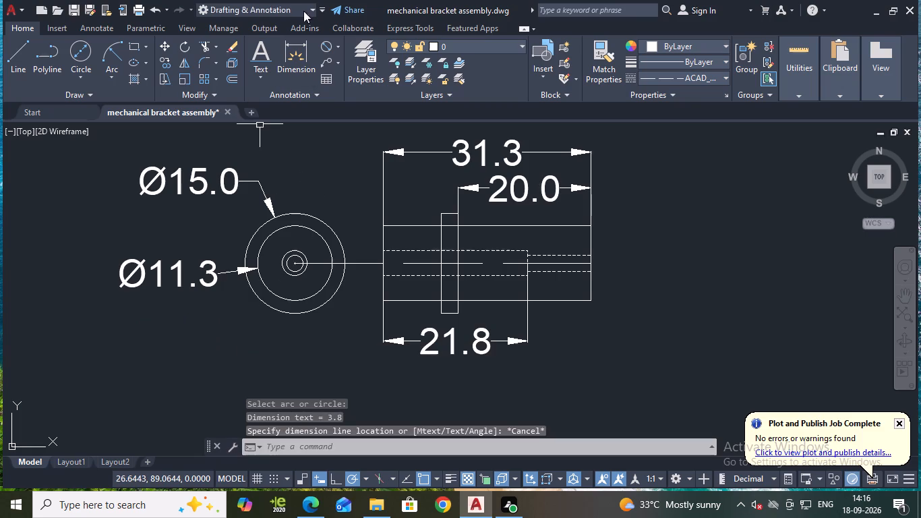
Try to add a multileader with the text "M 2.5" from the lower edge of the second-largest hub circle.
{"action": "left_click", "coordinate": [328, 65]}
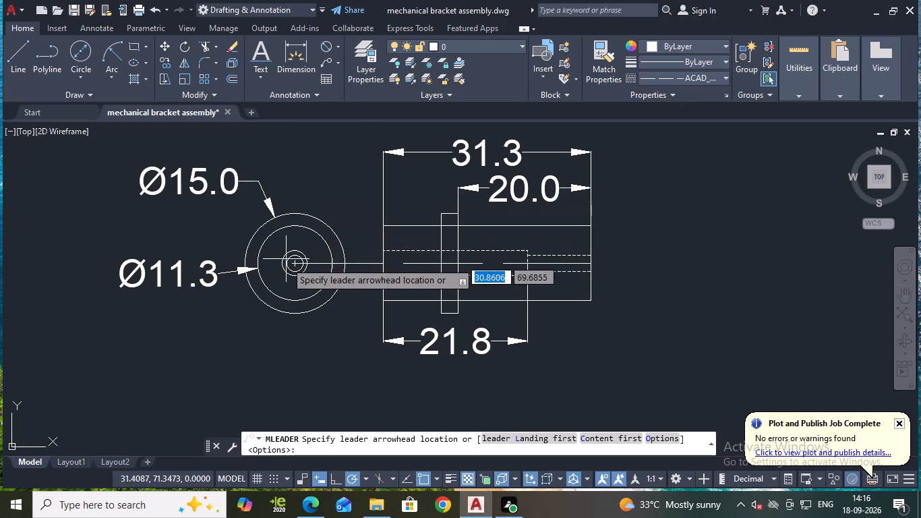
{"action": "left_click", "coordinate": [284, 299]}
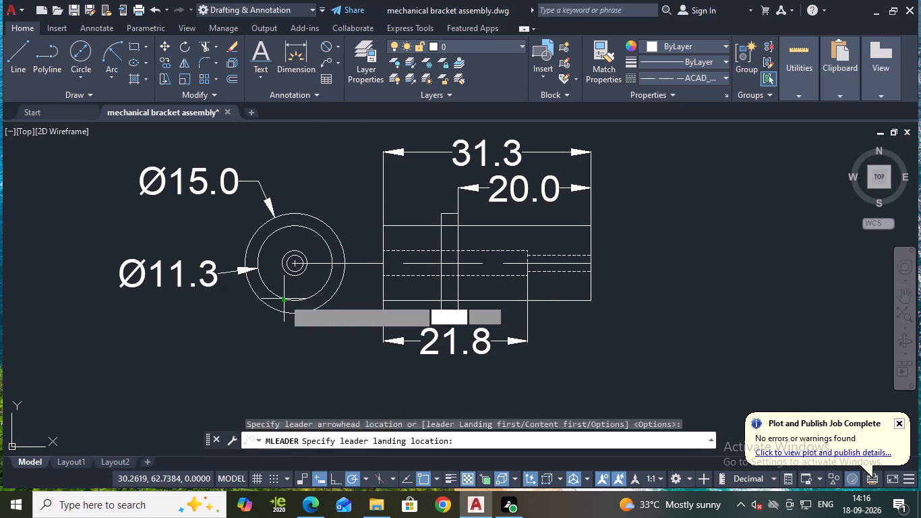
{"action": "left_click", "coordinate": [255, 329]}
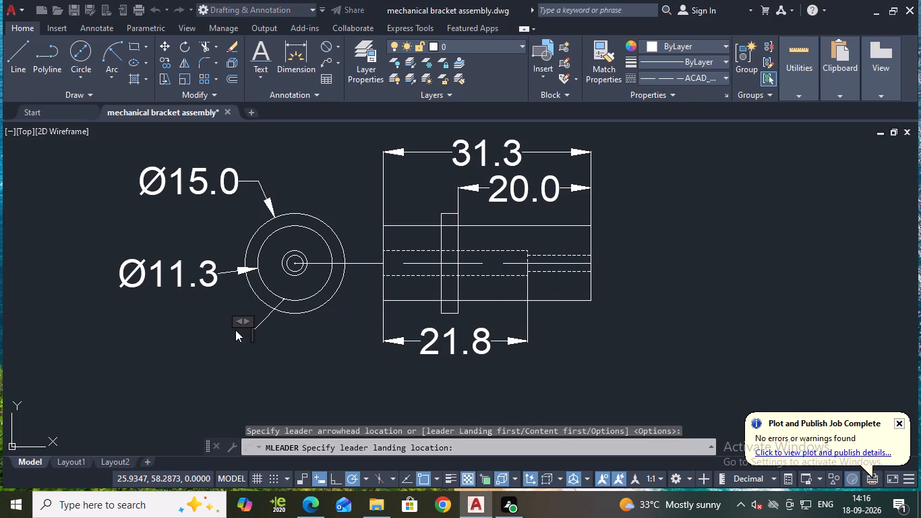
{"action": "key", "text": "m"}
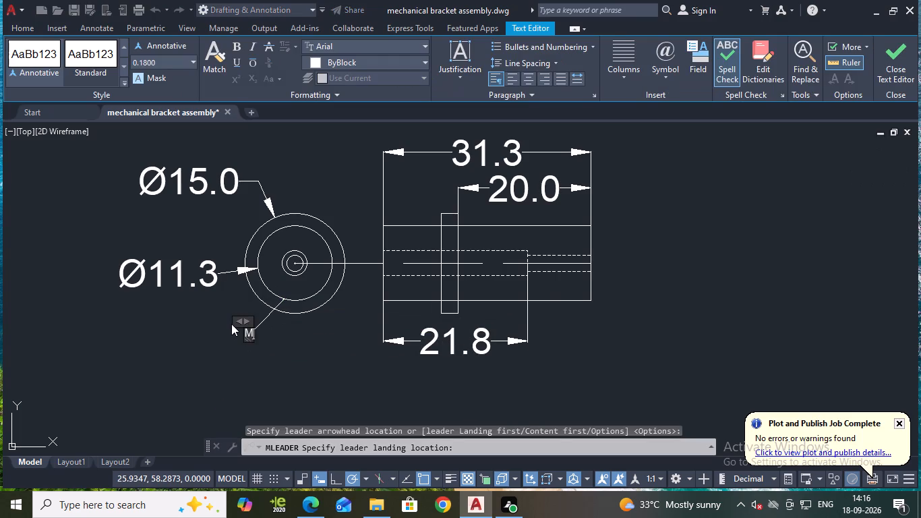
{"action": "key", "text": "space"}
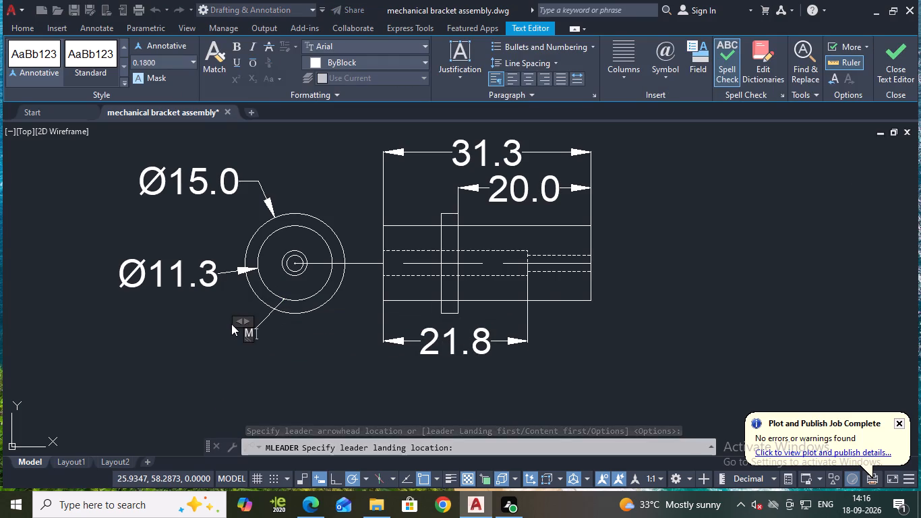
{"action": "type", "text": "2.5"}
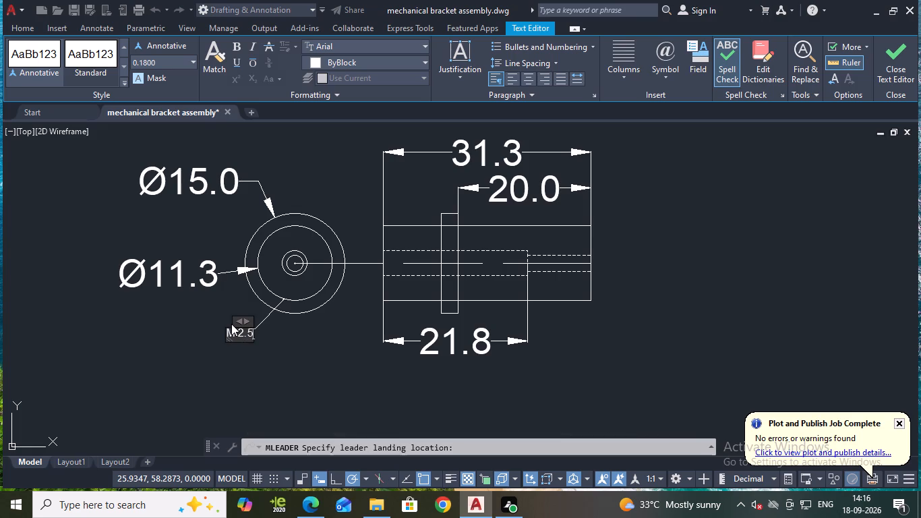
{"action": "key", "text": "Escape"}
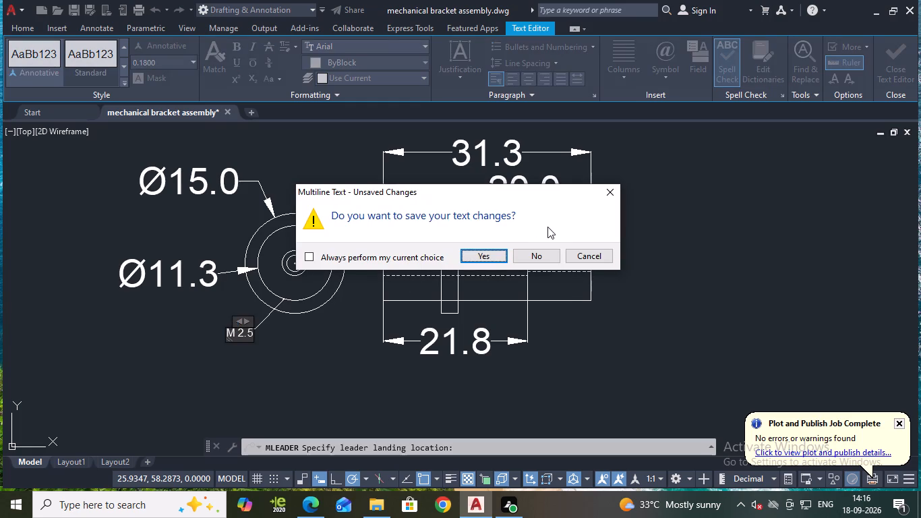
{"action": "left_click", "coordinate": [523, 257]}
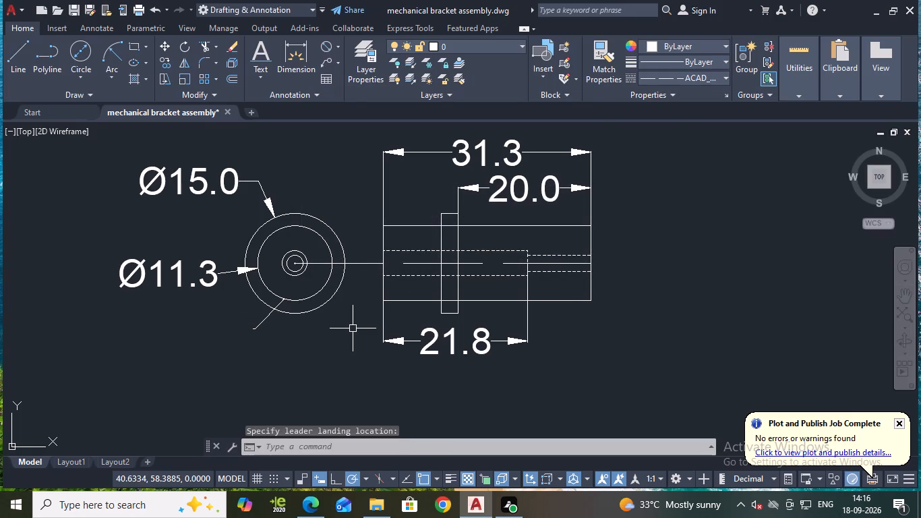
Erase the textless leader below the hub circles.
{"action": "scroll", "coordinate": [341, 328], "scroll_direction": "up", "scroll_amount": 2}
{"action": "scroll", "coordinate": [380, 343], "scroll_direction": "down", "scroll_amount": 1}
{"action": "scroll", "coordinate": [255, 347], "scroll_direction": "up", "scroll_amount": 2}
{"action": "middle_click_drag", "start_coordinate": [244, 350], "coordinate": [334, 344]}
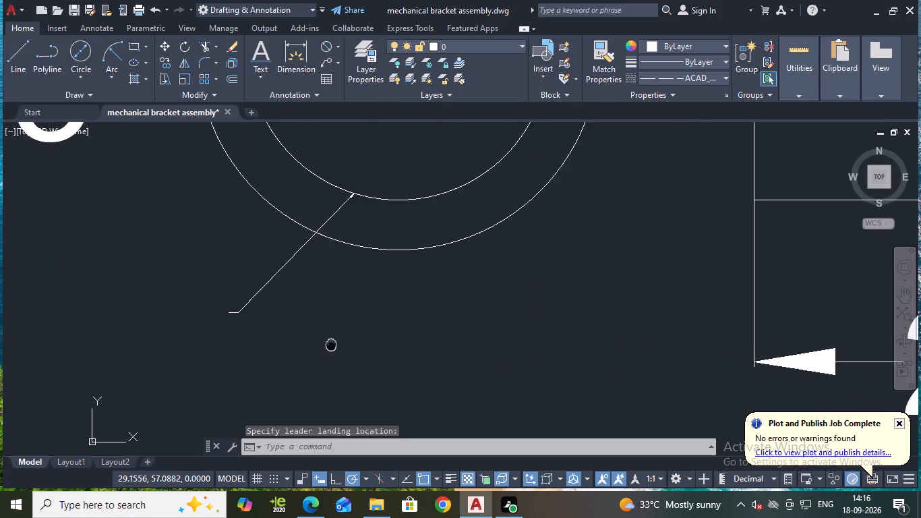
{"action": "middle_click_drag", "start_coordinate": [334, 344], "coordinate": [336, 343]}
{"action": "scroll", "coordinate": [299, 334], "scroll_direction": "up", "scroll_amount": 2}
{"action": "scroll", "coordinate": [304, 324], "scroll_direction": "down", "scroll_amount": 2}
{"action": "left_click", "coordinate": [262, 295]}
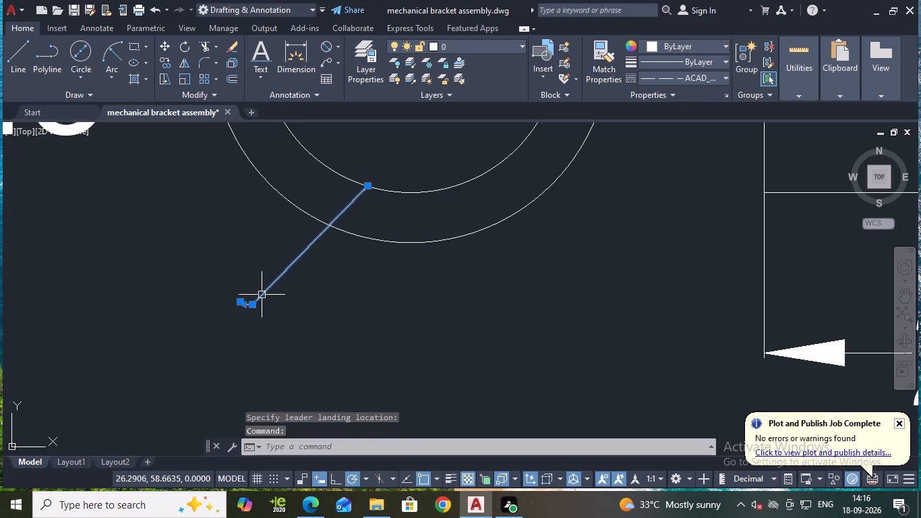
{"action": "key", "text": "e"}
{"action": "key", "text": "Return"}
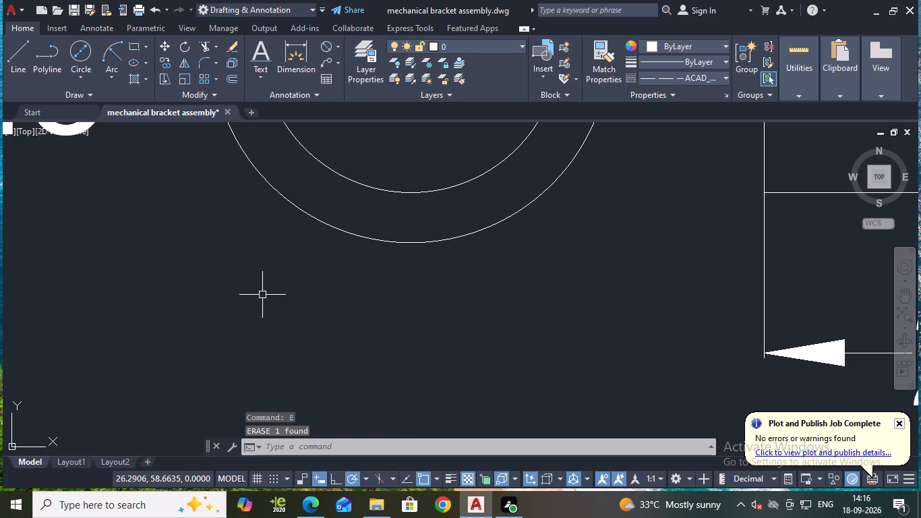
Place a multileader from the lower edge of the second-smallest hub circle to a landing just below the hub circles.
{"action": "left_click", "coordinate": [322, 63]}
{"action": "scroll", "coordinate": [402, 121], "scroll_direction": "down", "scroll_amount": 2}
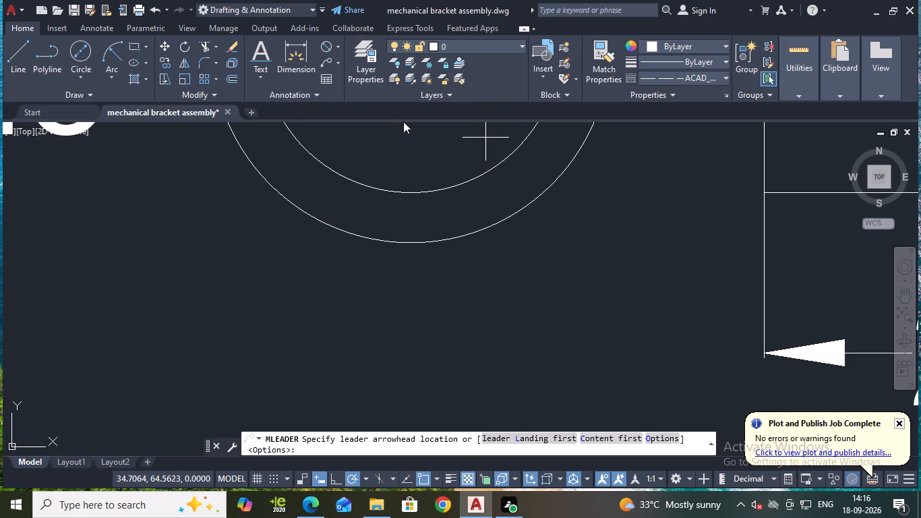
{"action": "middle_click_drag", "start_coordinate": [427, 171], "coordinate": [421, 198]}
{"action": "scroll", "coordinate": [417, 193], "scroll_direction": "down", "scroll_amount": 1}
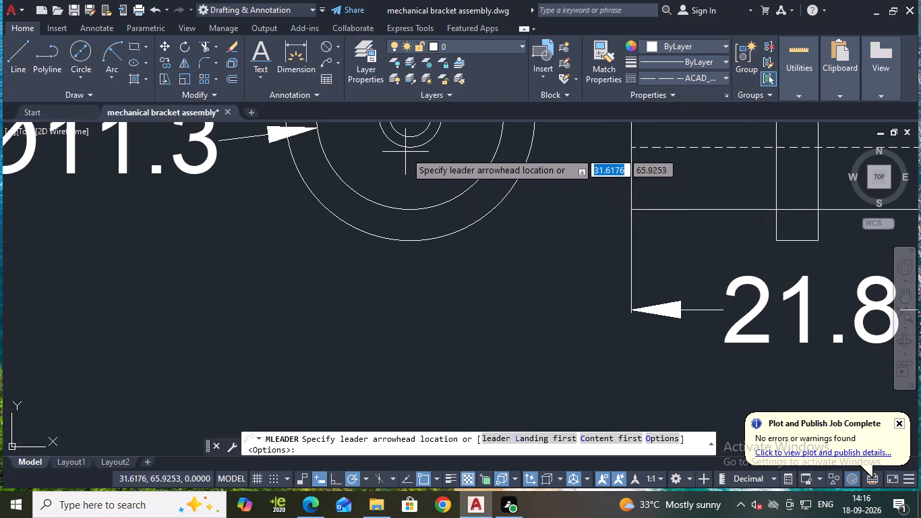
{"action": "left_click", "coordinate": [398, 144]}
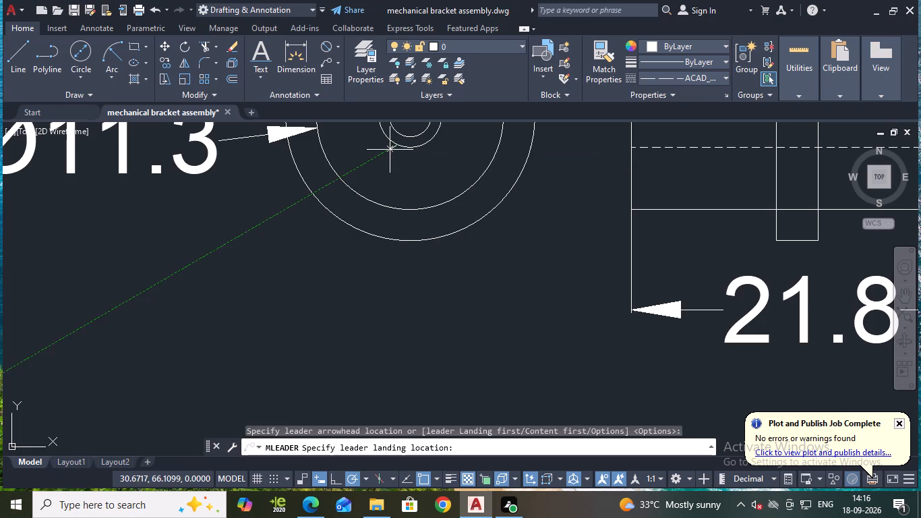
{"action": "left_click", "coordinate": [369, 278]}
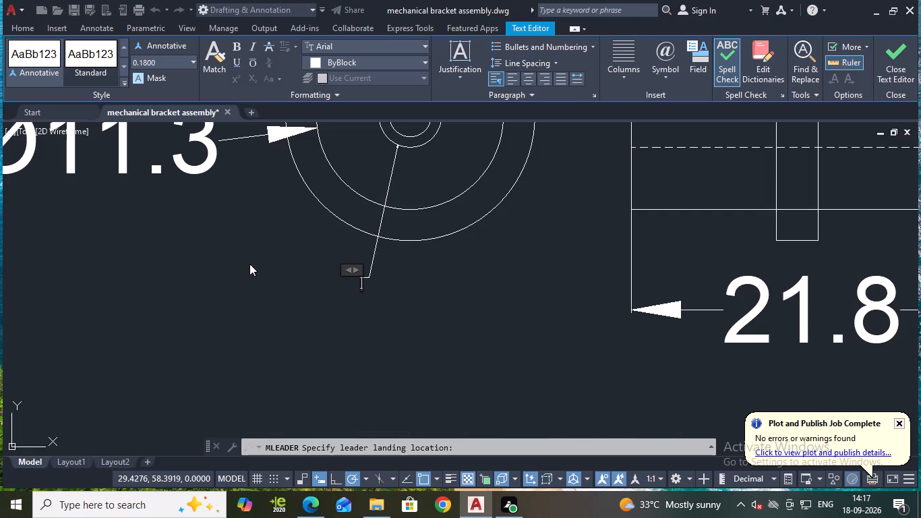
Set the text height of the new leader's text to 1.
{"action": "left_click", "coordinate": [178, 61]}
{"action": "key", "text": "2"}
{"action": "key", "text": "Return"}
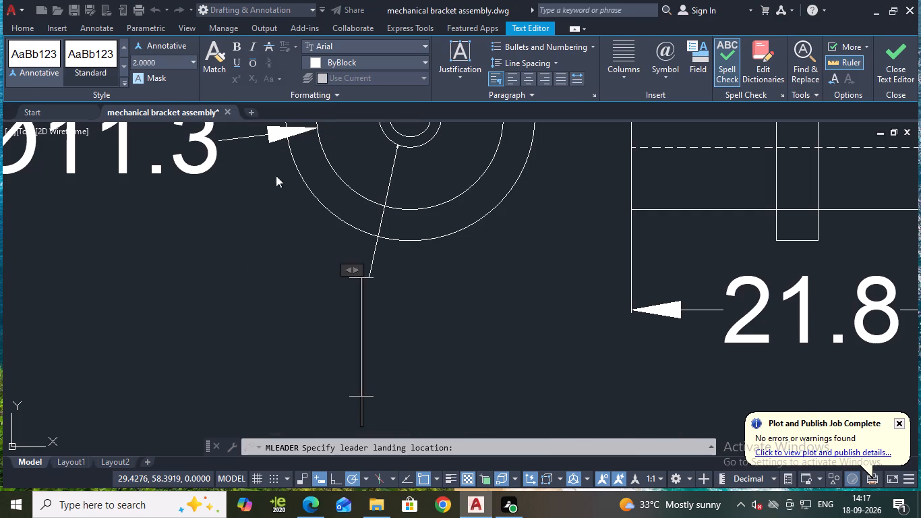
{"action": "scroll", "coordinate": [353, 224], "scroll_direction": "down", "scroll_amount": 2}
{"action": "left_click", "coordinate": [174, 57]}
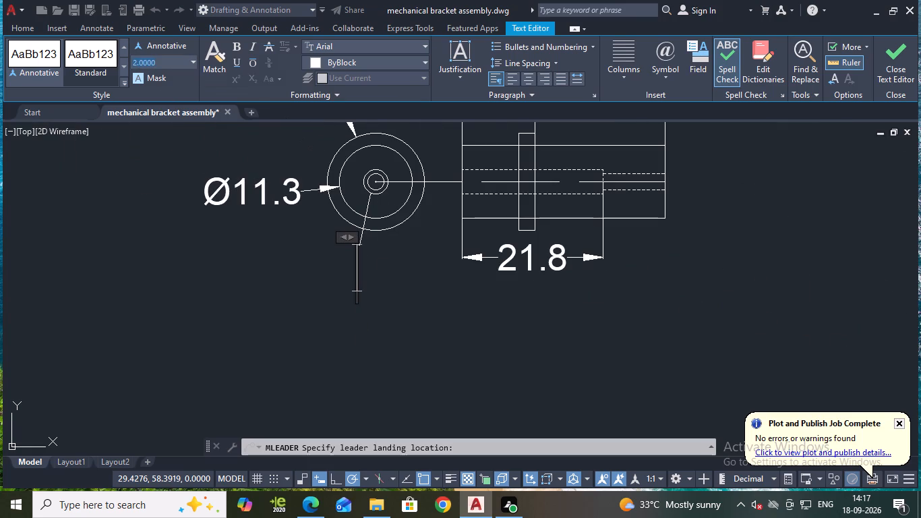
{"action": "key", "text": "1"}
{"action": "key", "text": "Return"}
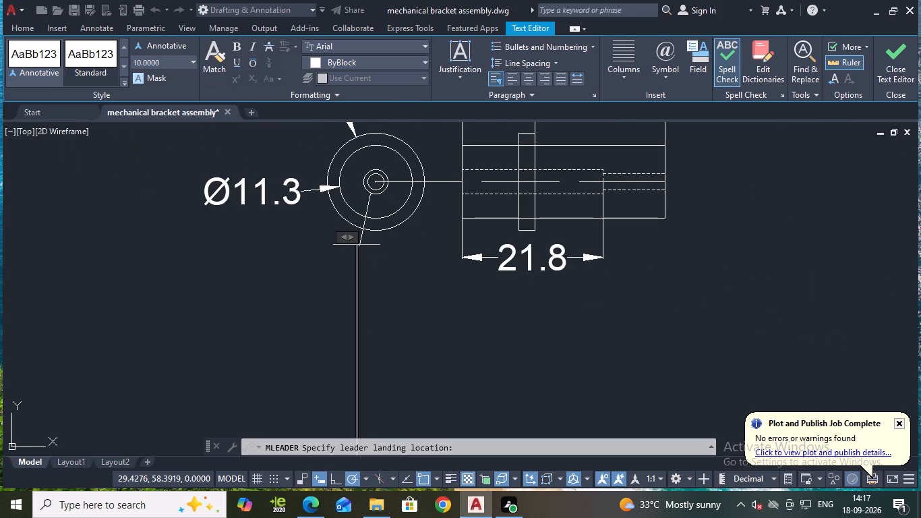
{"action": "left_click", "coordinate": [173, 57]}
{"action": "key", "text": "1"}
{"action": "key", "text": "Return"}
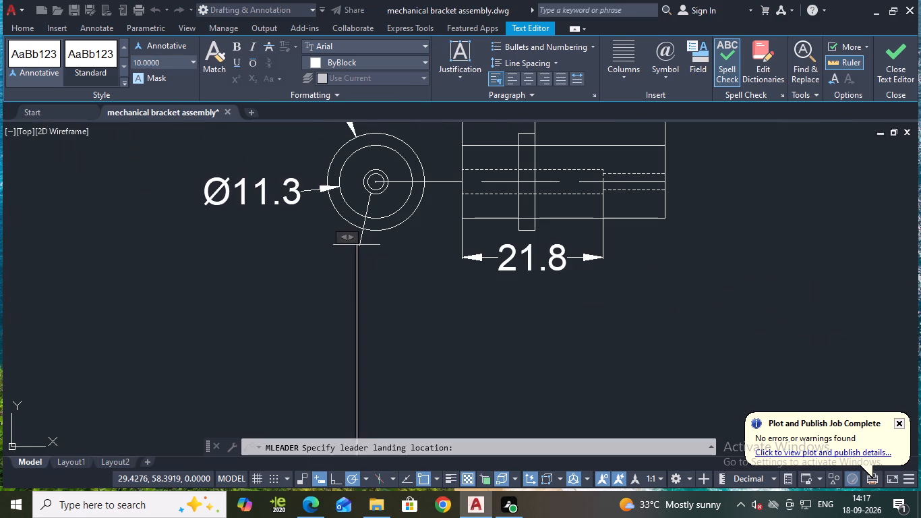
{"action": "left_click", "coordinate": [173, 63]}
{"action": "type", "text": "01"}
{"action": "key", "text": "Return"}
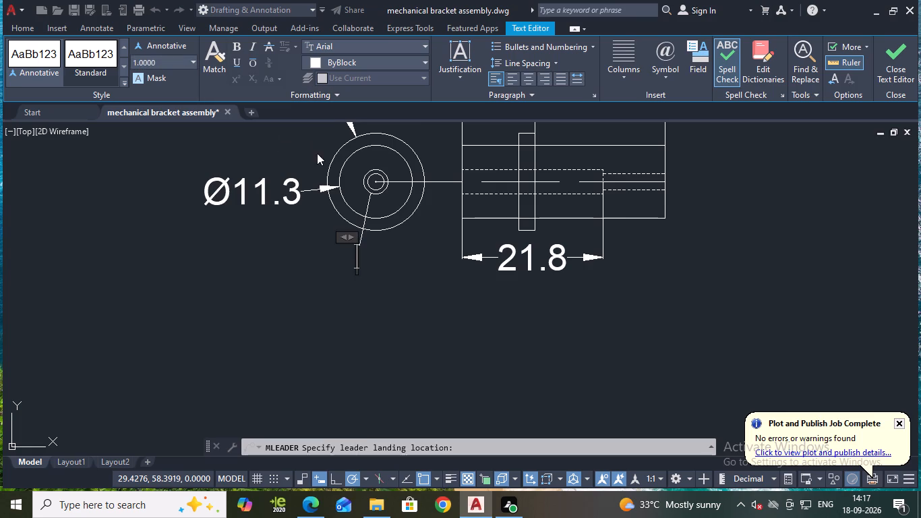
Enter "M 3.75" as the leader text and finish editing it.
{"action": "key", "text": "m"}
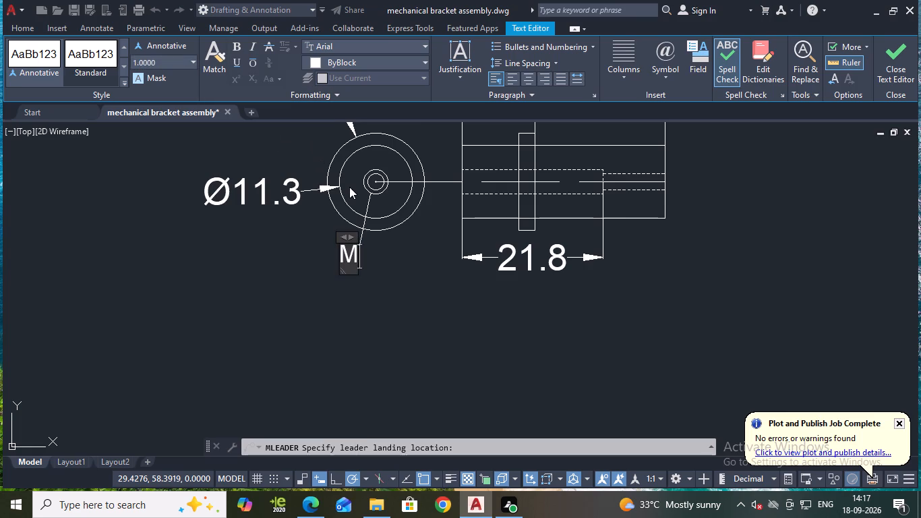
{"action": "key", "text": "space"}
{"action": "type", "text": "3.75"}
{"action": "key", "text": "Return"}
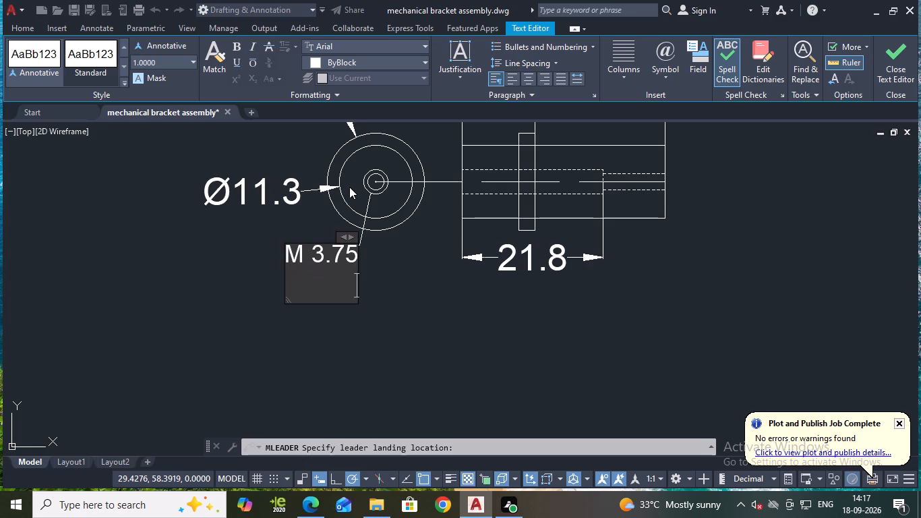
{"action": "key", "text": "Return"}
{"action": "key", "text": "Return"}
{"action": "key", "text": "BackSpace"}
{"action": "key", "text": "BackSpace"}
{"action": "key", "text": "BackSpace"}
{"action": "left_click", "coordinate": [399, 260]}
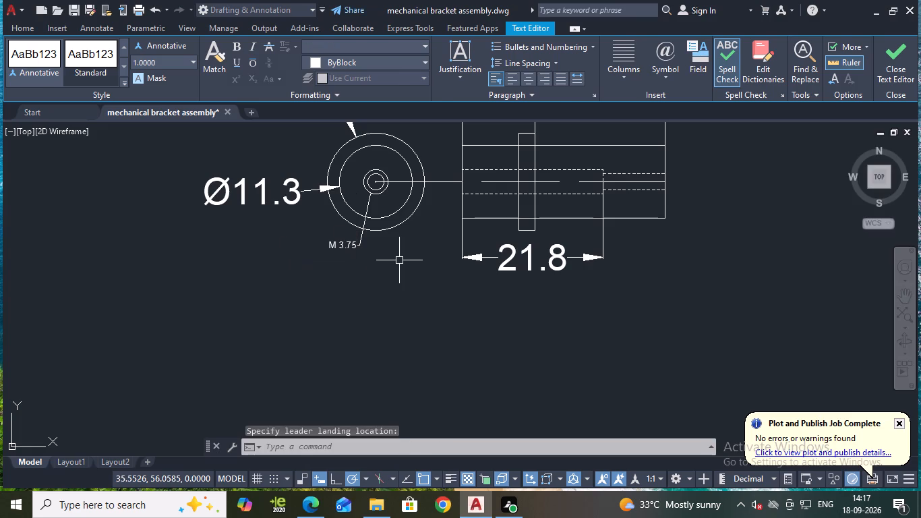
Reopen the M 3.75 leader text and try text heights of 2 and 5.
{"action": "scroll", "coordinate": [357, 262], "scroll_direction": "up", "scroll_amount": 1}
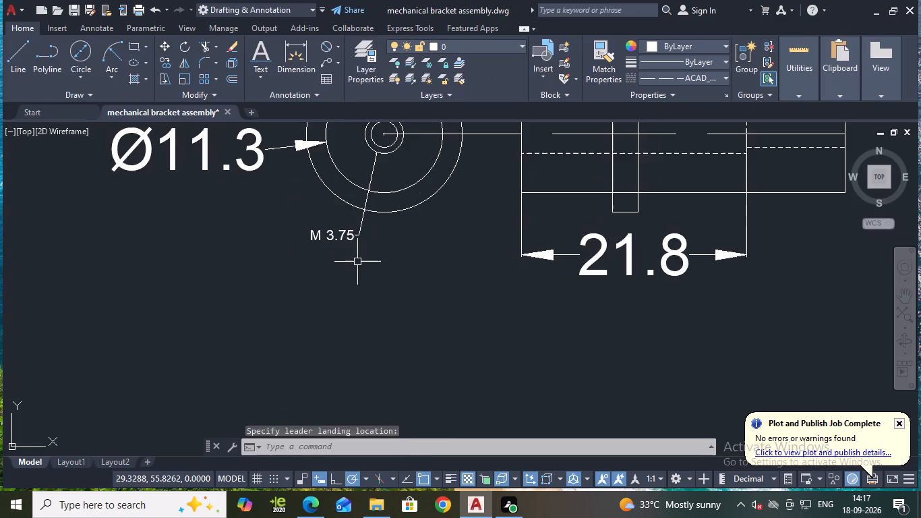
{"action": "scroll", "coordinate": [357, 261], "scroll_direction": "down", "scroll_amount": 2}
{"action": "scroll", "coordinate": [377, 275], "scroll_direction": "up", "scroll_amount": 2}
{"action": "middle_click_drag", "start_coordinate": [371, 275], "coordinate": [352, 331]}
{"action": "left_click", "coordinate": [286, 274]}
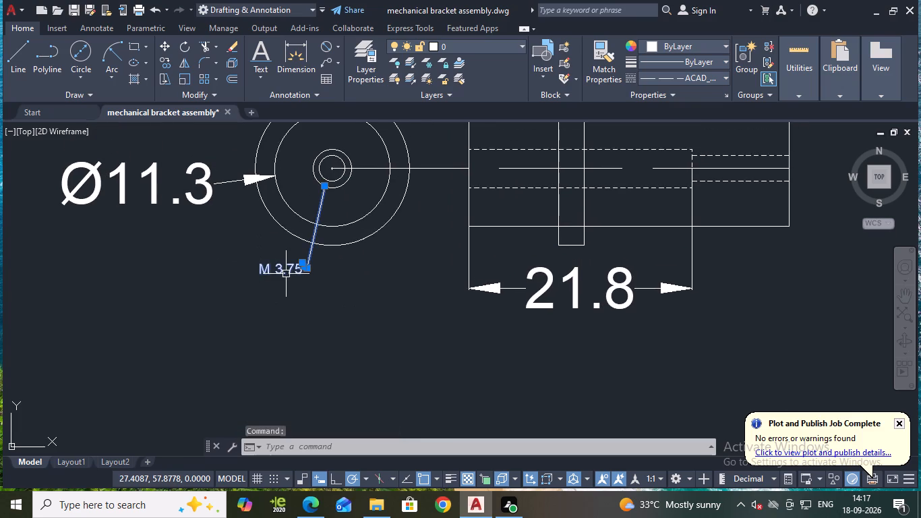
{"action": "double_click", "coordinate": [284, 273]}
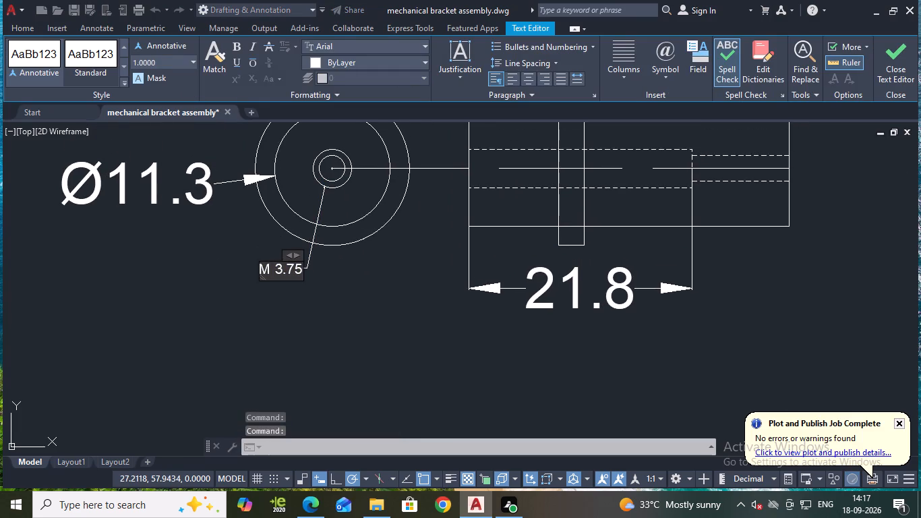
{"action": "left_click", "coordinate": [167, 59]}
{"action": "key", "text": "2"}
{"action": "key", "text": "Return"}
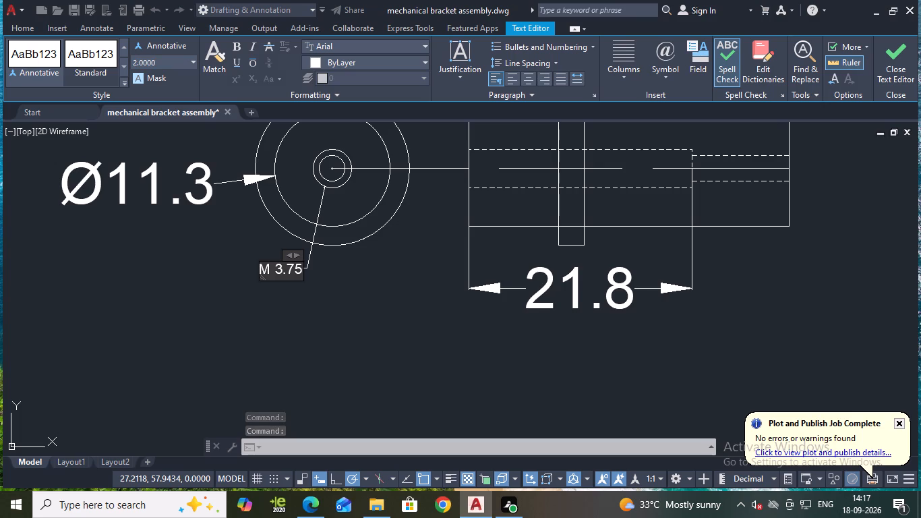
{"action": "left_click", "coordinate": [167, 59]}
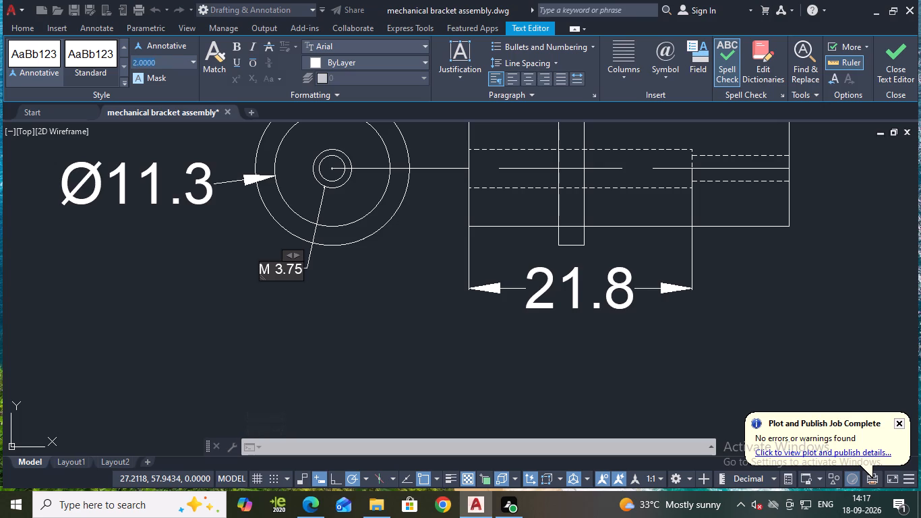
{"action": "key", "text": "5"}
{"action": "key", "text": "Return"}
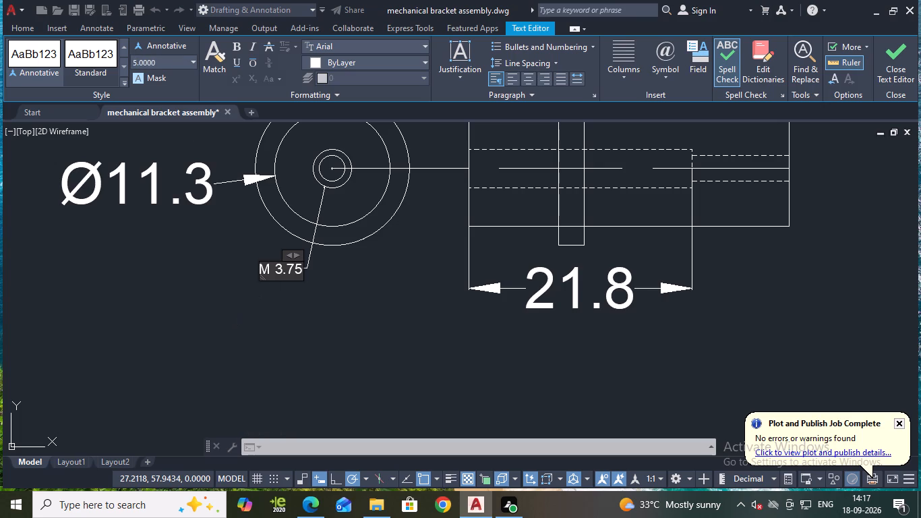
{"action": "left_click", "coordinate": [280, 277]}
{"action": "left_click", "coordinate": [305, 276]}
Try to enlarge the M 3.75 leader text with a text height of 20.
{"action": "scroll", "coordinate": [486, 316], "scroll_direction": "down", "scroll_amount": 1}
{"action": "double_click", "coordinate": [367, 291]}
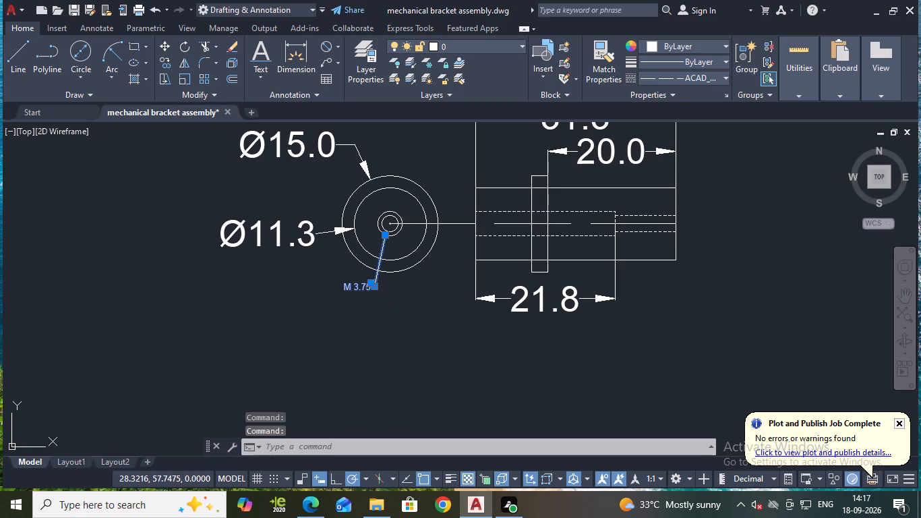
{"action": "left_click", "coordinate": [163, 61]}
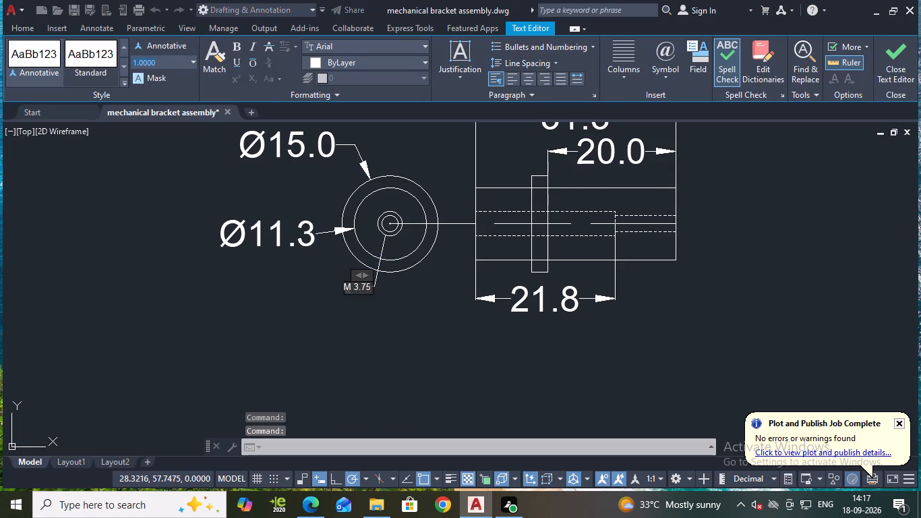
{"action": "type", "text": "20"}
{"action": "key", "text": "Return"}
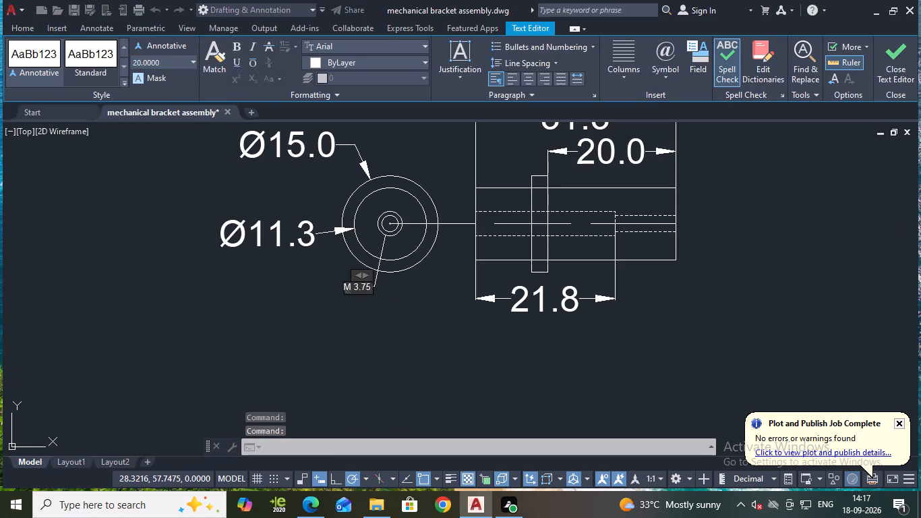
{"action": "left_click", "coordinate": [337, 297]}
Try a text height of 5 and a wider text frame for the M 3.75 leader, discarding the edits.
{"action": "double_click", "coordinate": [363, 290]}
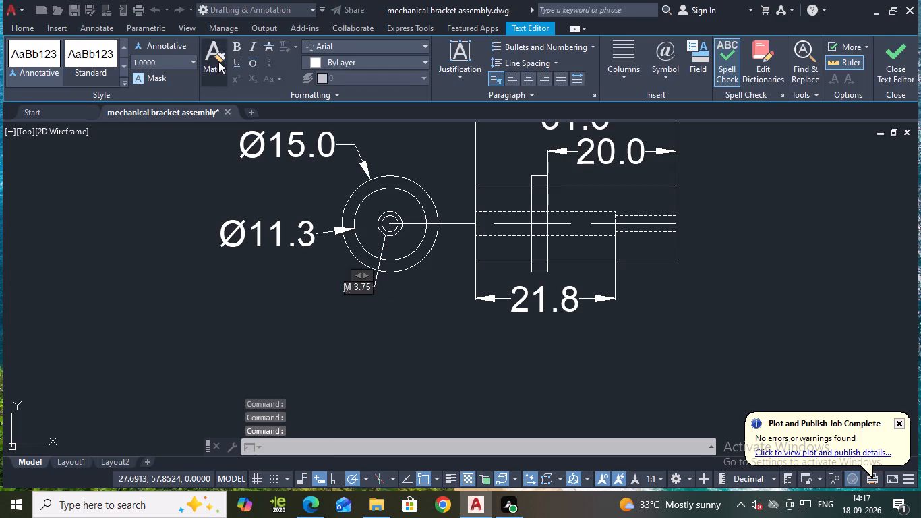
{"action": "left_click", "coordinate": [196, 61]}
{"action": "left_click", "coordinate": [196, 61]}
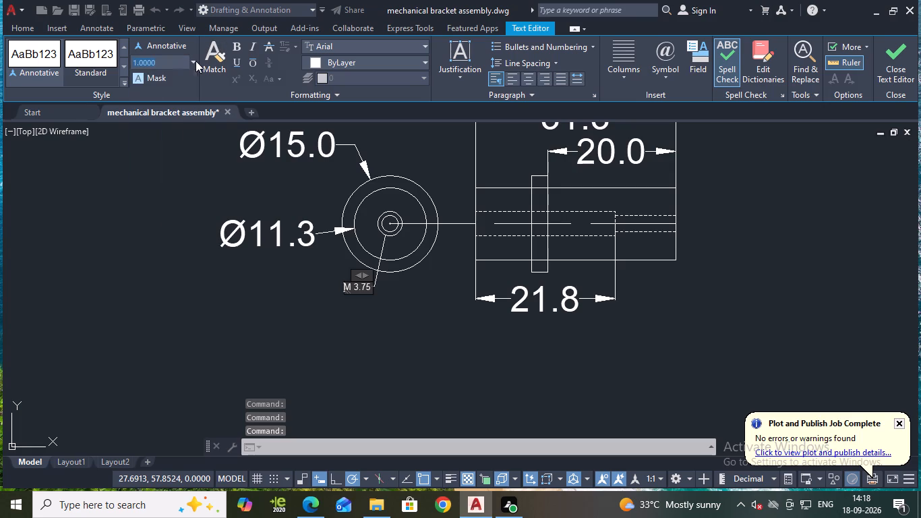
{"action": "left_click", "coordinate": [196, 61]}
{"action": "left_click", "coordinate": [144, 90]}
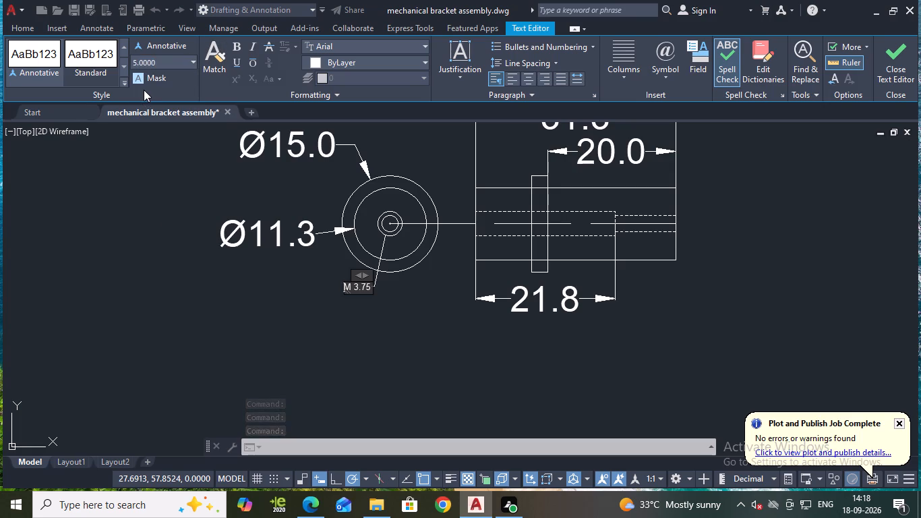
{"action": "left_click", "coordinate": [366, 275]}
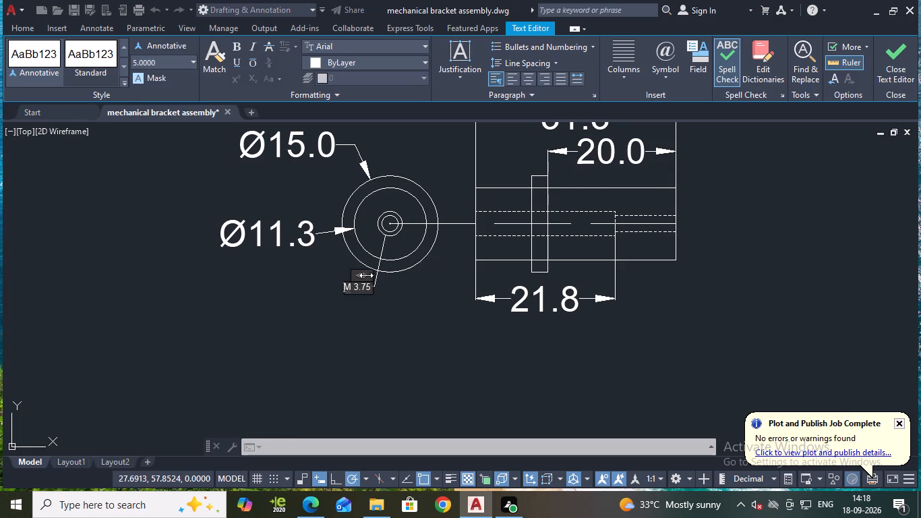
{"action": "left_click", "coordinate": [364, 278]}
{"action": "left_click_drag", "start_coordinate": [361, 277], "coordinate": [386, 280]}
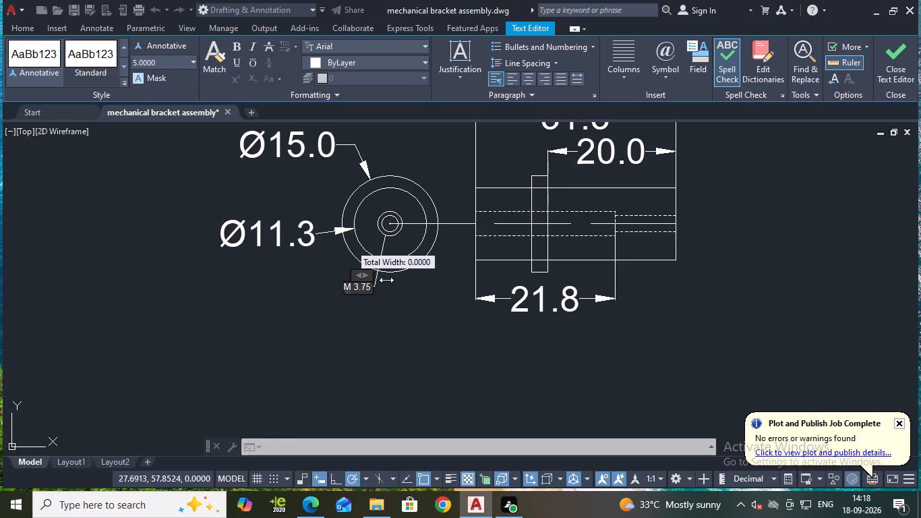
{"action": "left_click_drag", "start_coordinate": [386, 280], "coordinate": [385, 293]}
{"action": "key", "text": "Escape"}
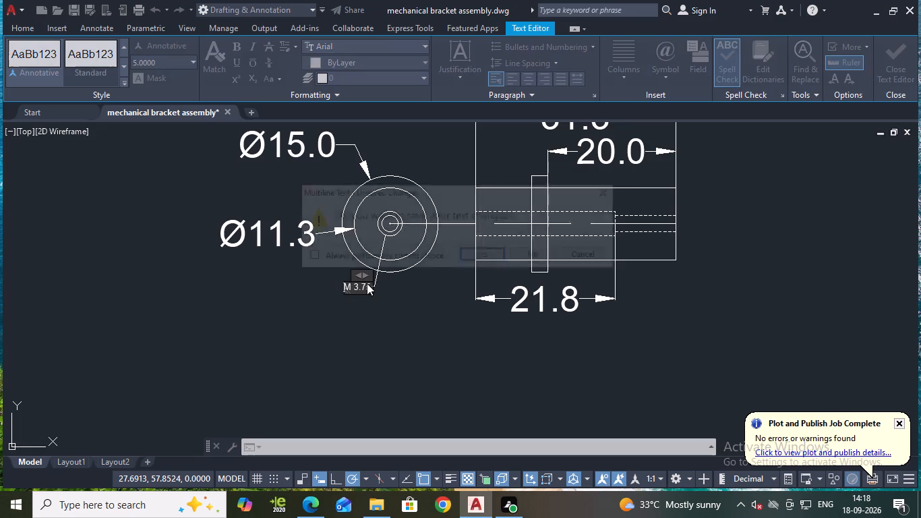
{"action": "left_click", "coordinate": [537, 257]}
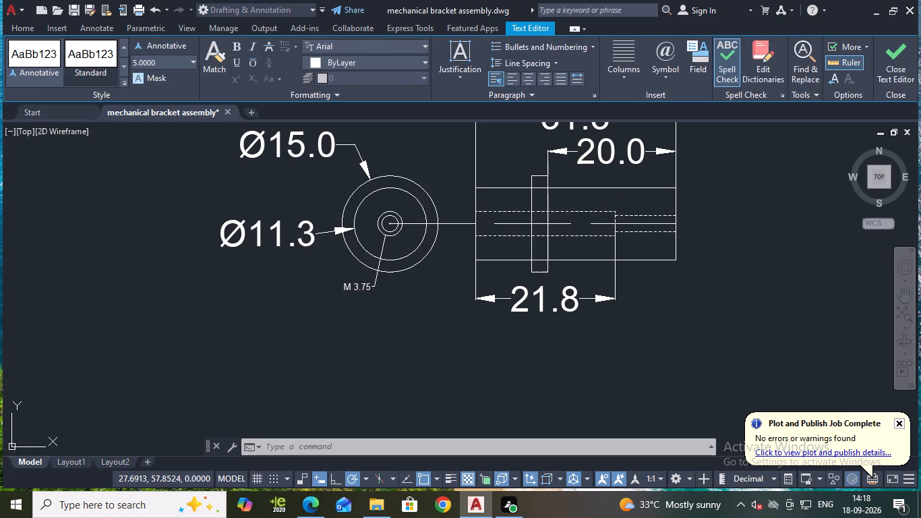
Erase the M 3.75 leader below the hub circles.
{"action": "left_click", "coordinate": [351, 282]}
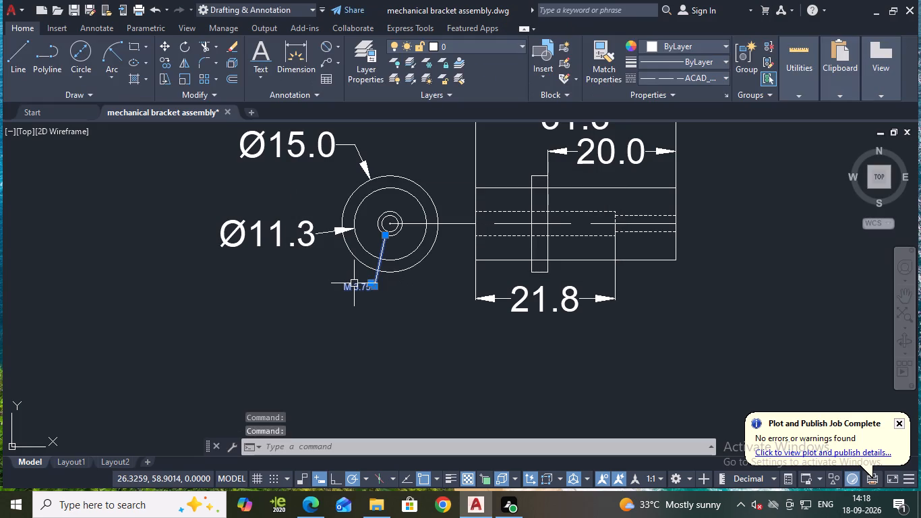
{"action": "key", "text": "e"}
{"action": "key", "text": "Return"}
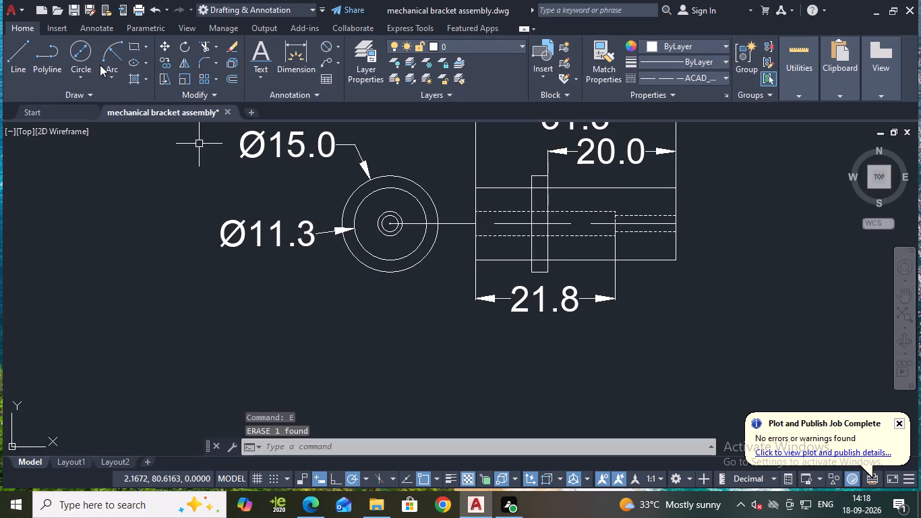
Start a multileader pointing at the small inner hub circle, with its landing just below the hub circles.
{"action": "left_click", "coordinate": [322, 65]}
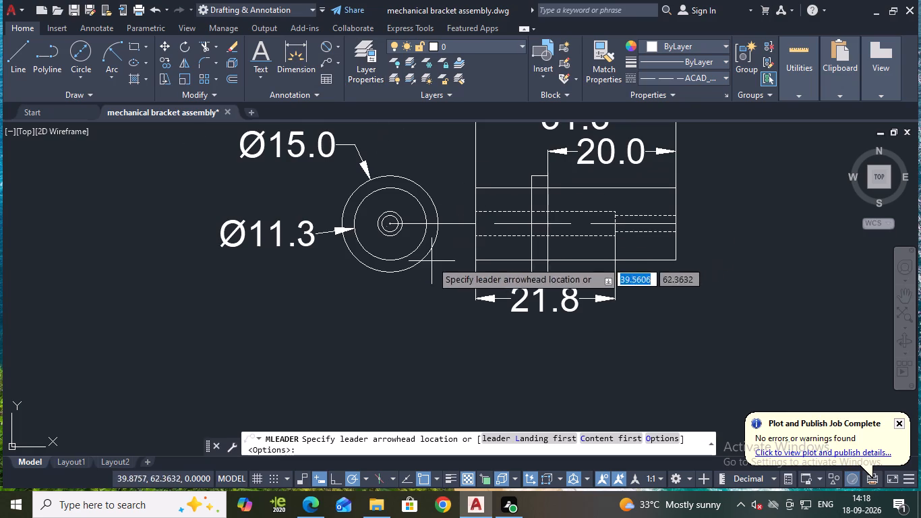
{"action": "left_click", "coordinate": [386, 238]}
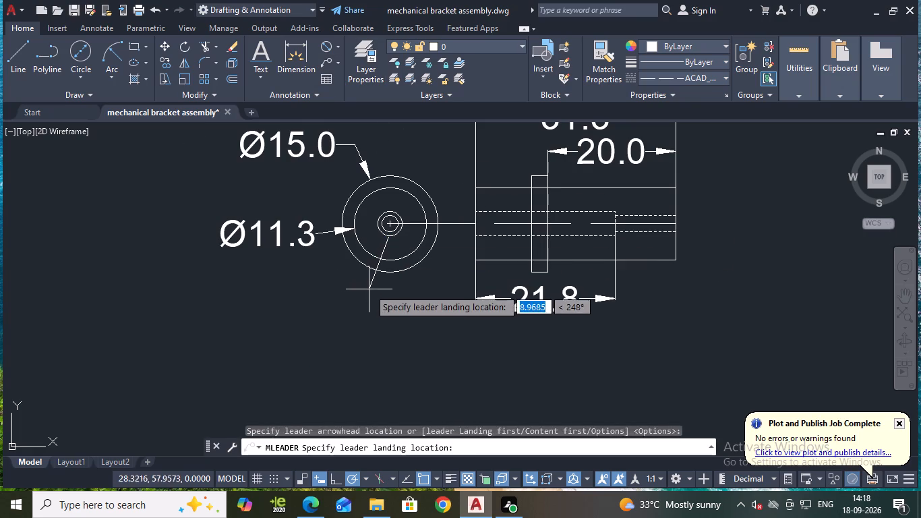
{"action": "left_click", "coordinate": [361, 289]}
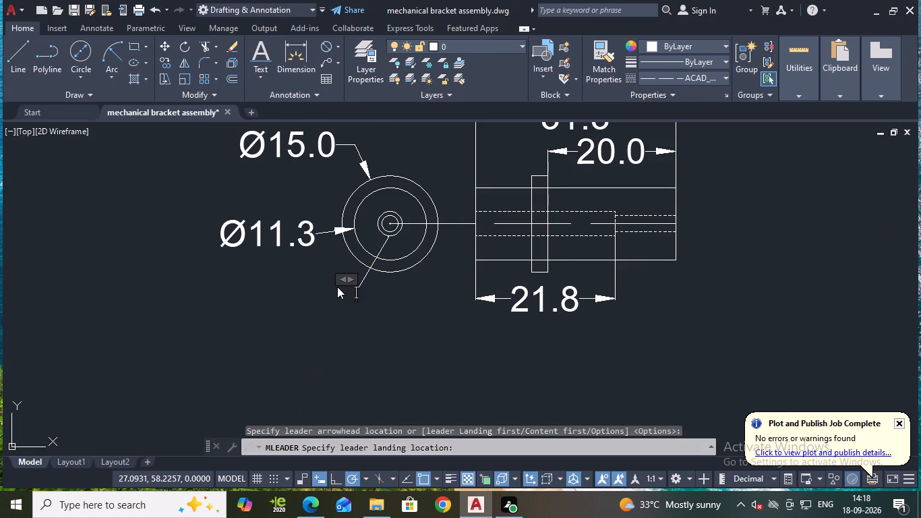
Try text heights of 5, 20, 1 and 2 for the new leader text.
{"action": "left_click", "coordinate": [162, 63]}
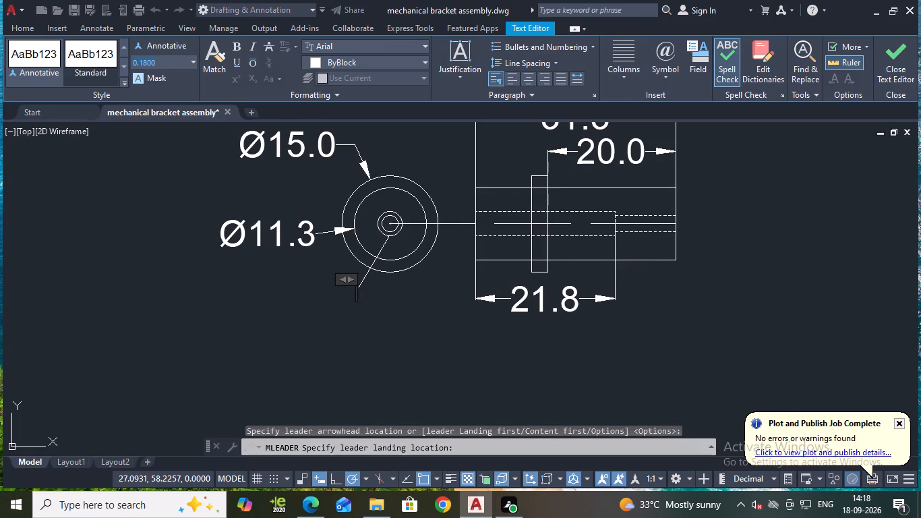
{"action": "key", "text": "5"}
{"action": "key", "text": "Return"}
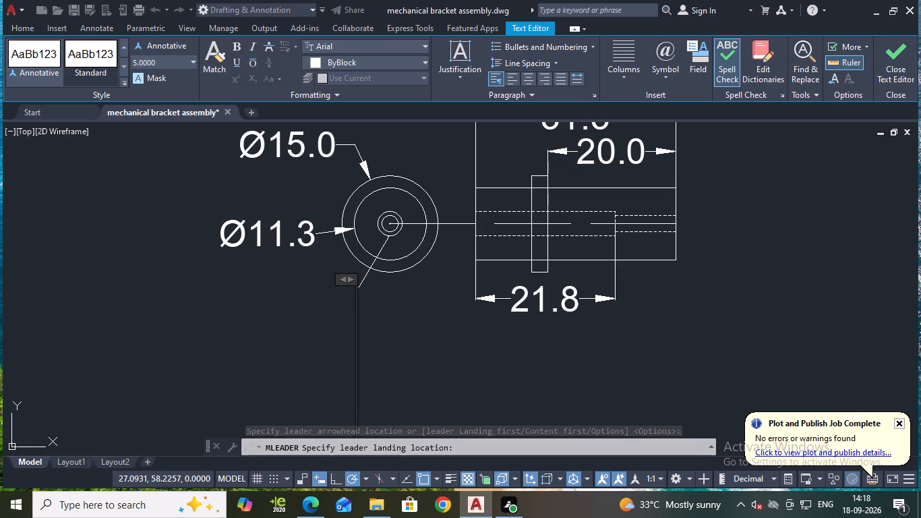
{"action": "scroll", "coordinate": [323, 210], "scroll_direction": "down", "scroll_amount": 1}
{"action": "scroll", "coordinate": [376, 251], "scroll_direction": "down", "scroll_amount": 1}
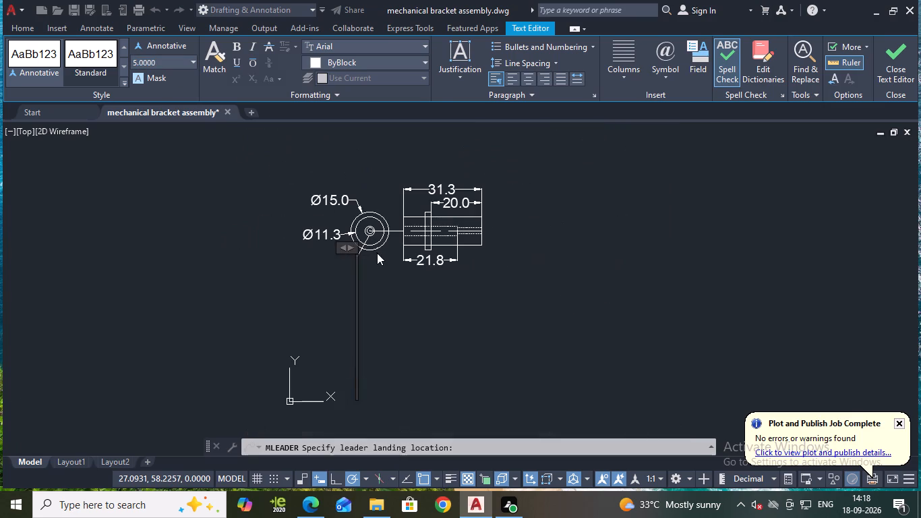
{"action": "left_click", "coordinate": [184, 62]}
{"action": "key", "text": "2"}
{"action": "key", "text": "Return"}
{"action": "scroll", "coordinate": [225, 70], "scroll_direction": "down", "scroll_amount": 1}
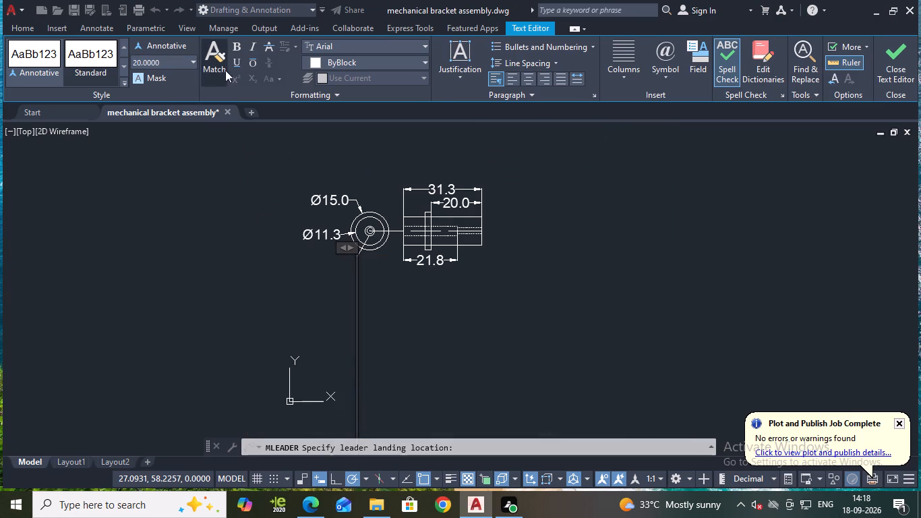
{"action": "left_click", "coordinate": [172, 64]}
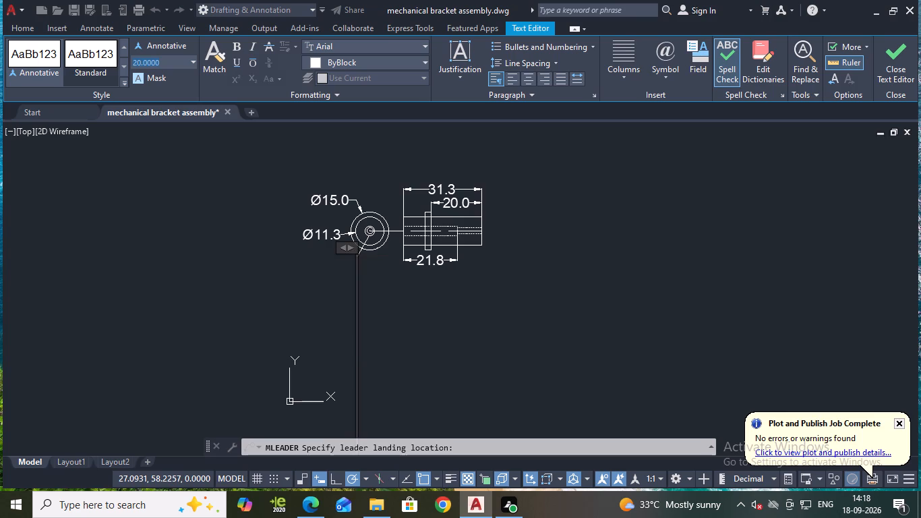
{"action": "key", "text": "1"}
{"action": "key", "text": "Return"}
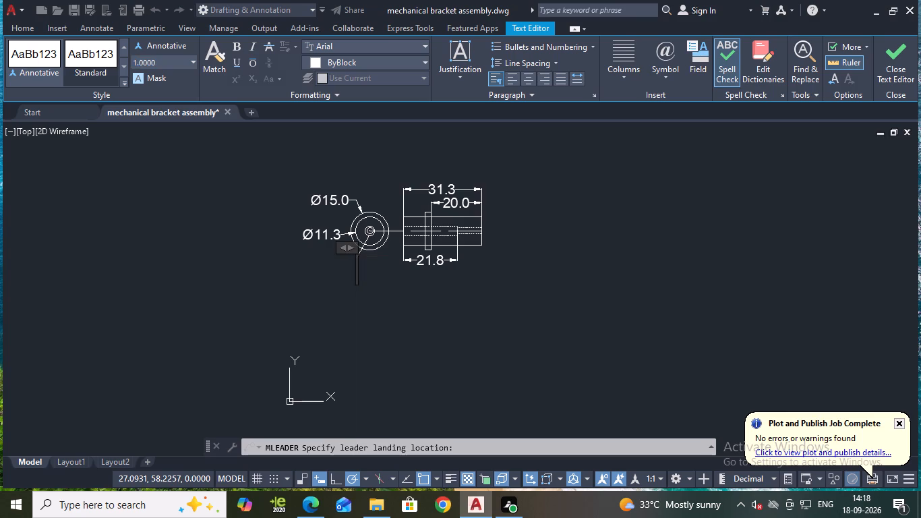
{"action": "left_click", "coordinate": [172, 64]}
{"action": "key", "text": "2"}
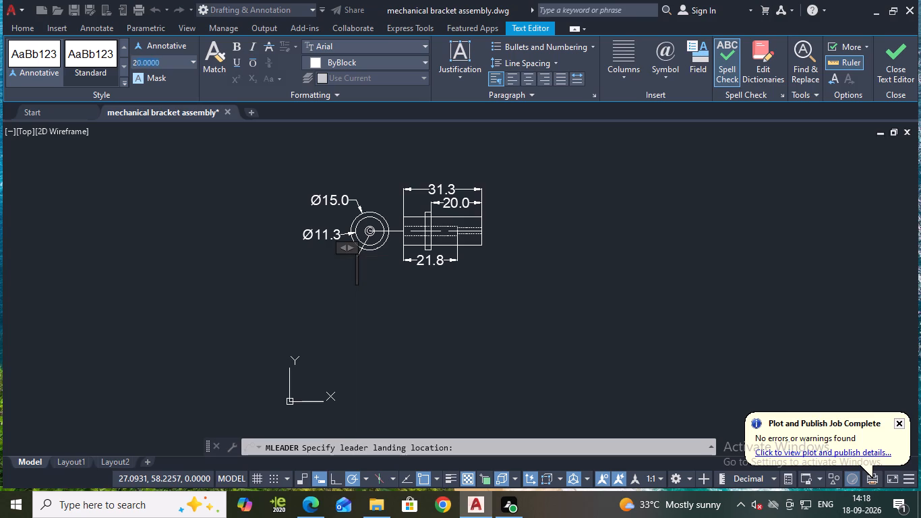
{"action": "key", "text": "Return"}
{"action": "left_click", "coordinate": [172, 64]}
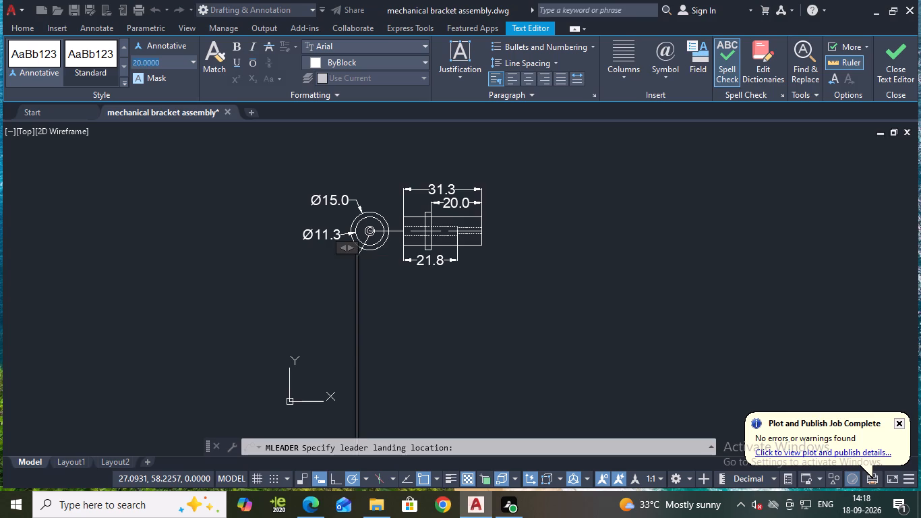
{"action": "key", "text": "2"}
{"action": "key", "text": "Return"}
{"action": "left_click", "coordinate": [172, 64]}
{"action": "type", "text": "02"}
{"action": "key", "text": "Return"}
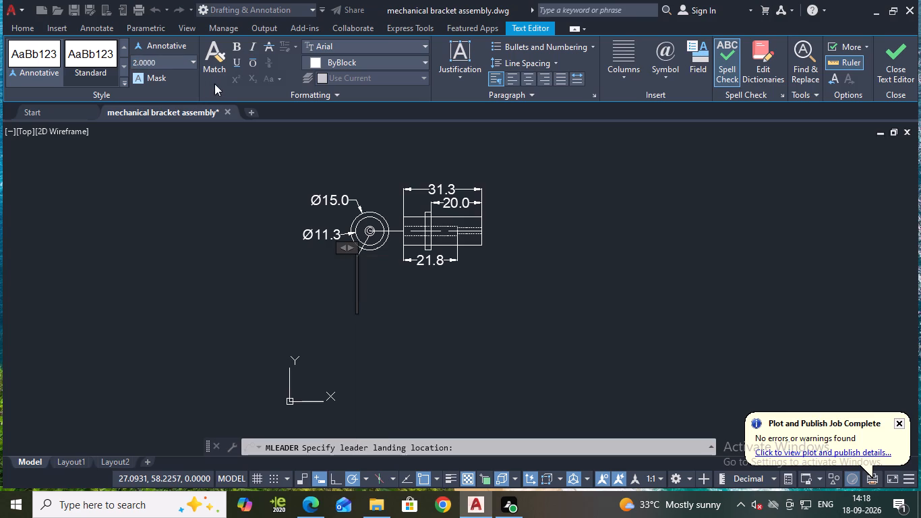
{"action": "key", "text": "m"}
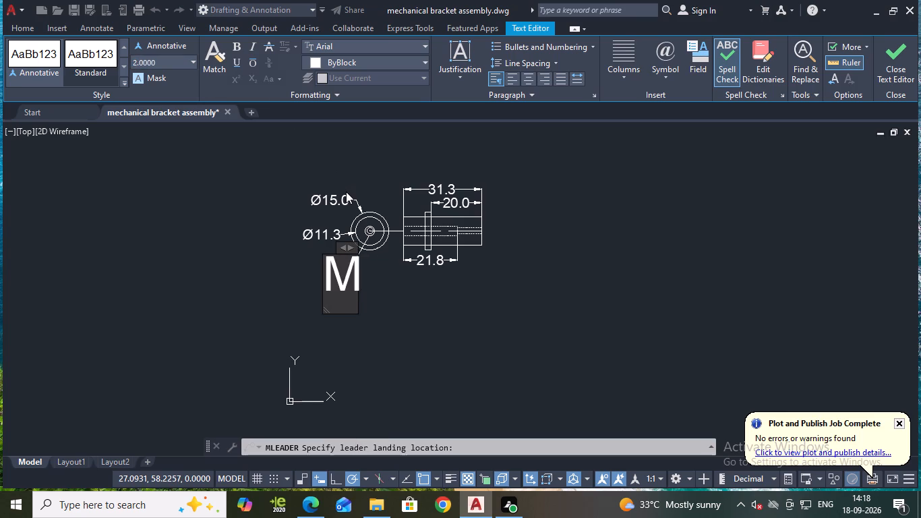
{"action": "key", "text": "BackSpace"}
Set the leader text height to 1 and enter M 3.75 as the leader text.
{"action": "left_click", "coordinate": [176, 63]}
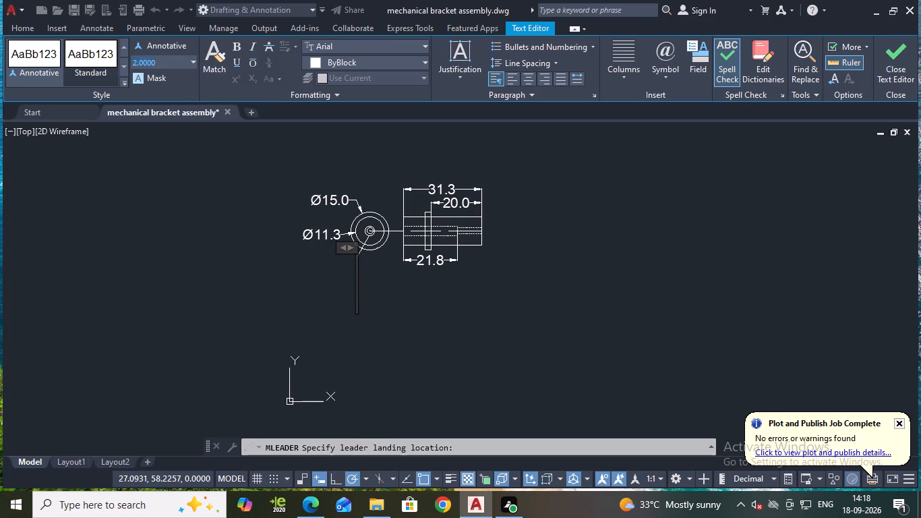
{"action": "type", "text": "01"}
{"action": "key", "text": "Return"}
{"action": "key", "text": "comma"}
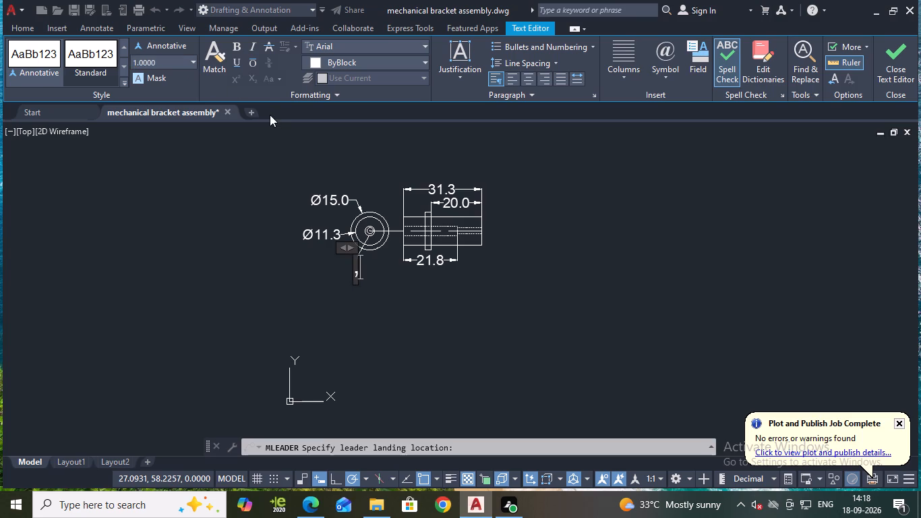
{"action": "key", "text": "BackSpace"}
{"action": "key", "text": "m"}
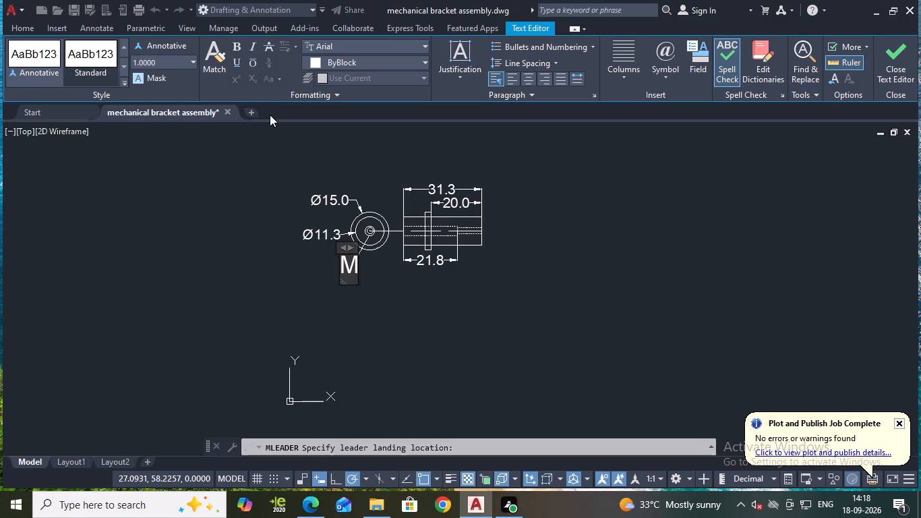
{"action": "key", "text": "space"}
{"action": "key", "text": "BackSpace"}
{"action": "key", "text": "space"}
{"action": "type", "text": "3."}
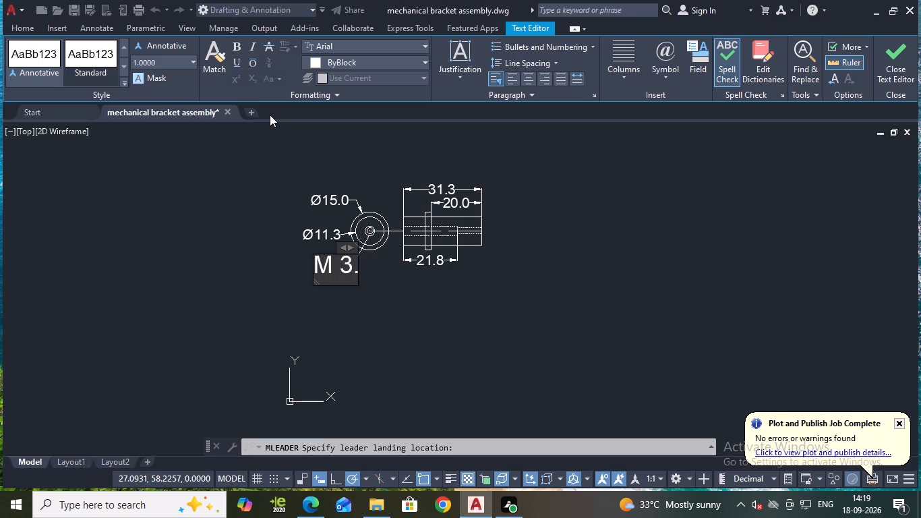
{"action": "type", "text": "75"}
{"action": "key", "text": "Return"}
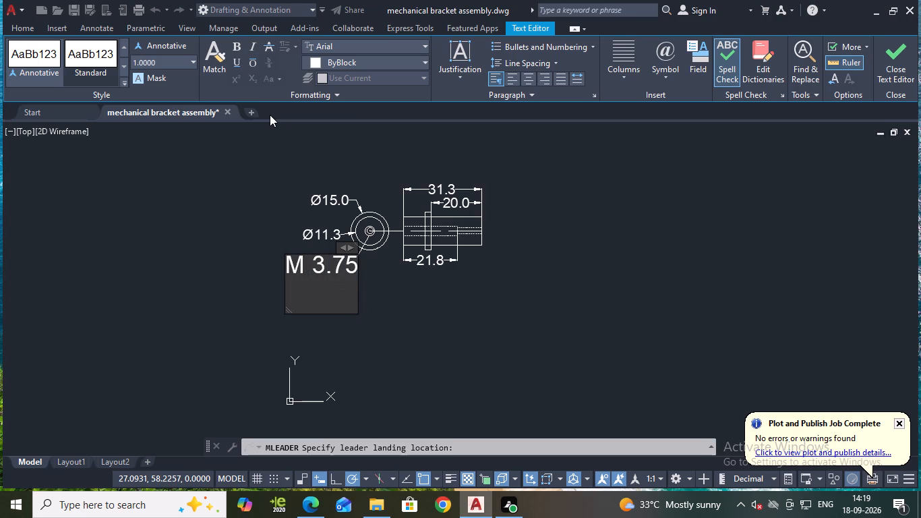
Remove the blank lines after M 3.75 and finish the leader text, keeping it.
{"action": "key", "text": "Escape"}
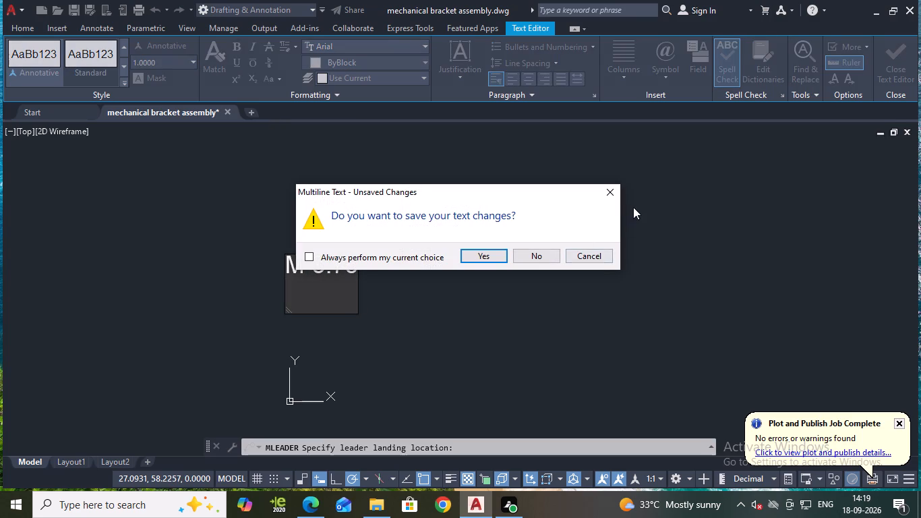
{"action": "left_click", "coordinate": [583, 256]}
{"action": "key", "text": "Return"}
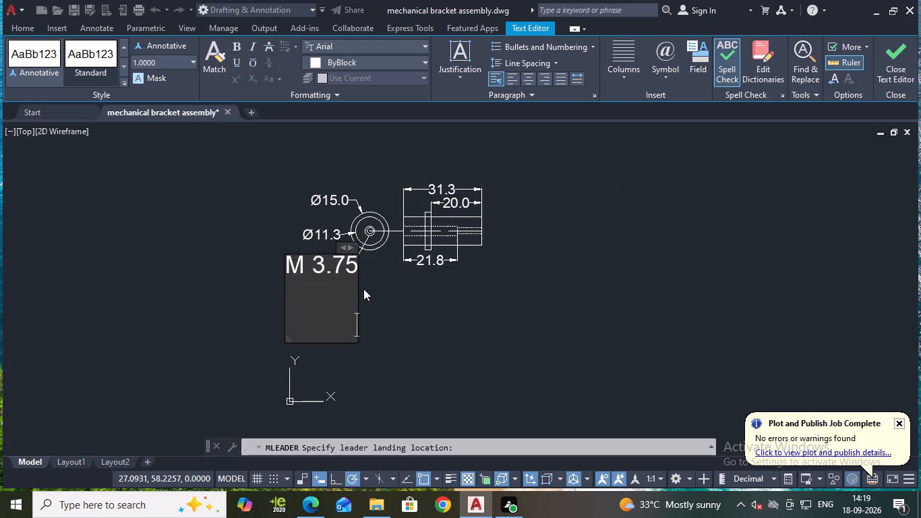
{"action": "key", "text": "Return"}
{"action": "key", "text": "BackSpace"}
{"action": "key", "text": "BackSpace"}
{"action": "key", "text": "BackSpace"}
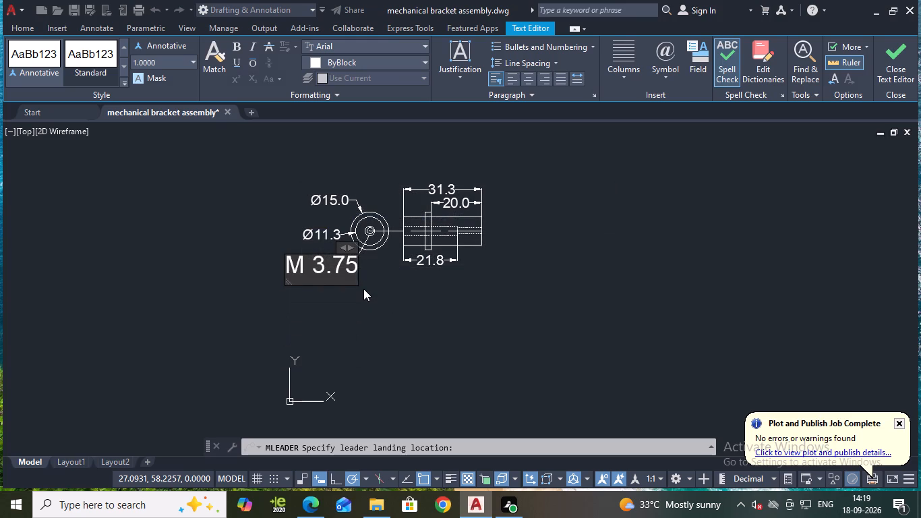
{"action": "key", "text": "BackSpace"}
{"action": "key", "text": "d"}
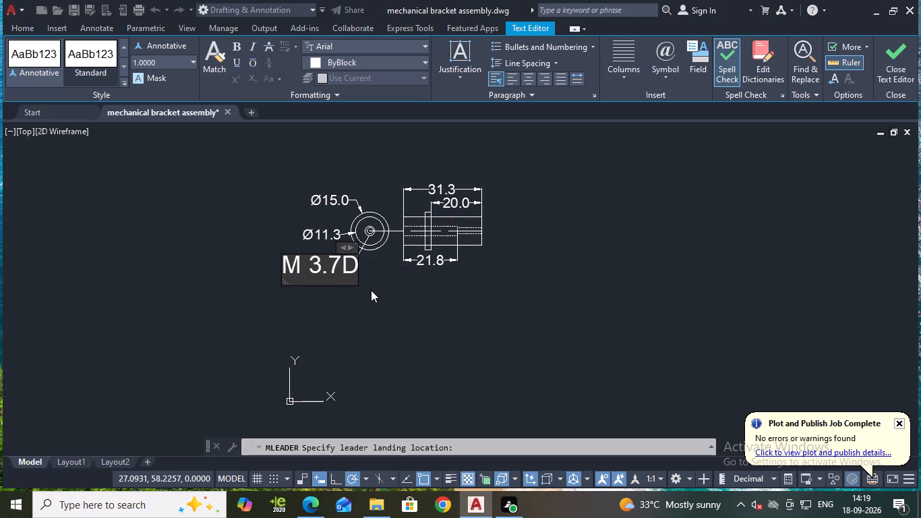
{"action": "key", "text": "BackSpace"}
{"action": "key", "text": "5"}
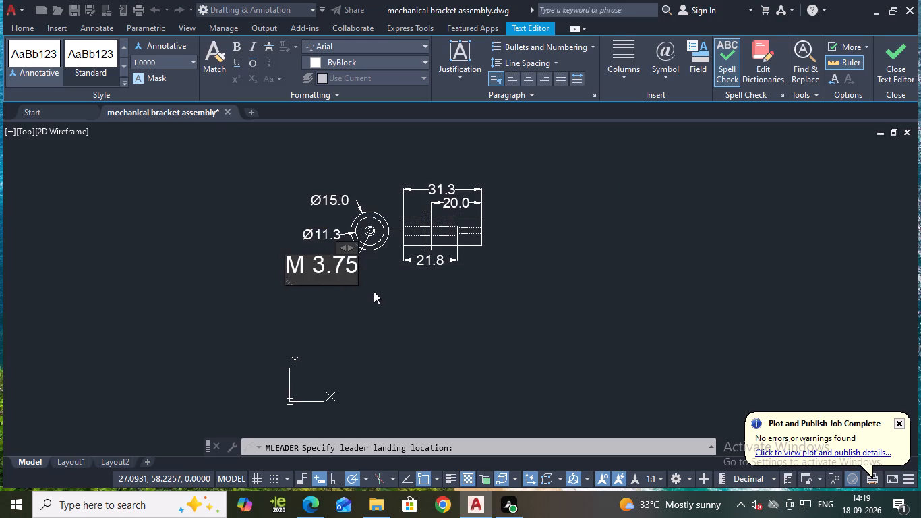
{"action": "key", "text": "Escape"}
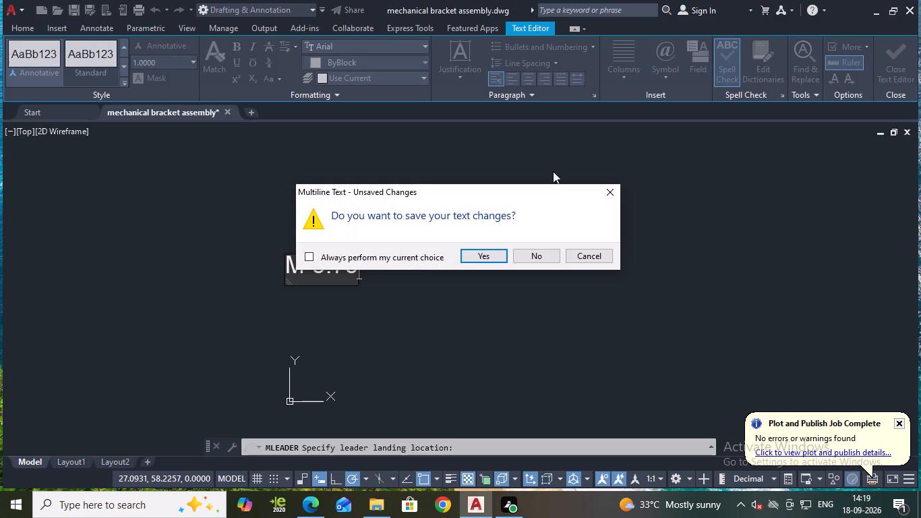
{"action": "left_click", "coordinate": [591, 252]}
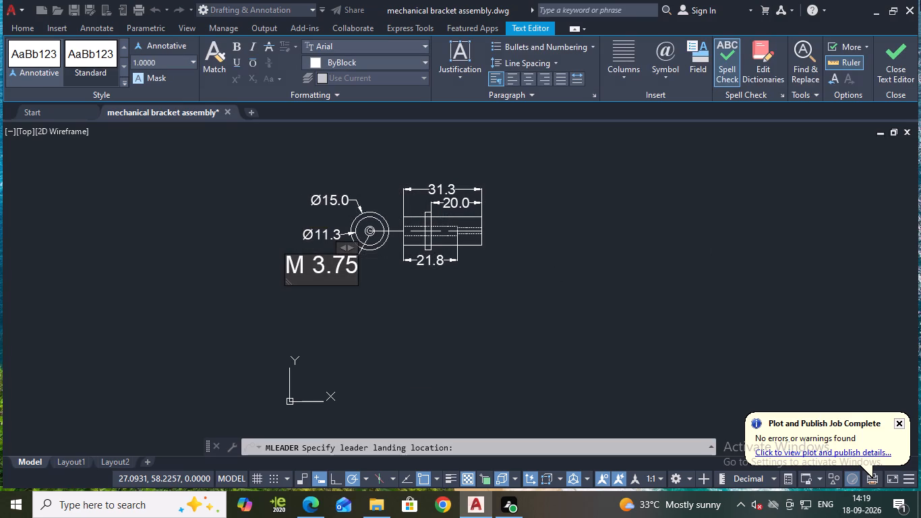
{"action": "left_click", "coordinate": [881, 63]}
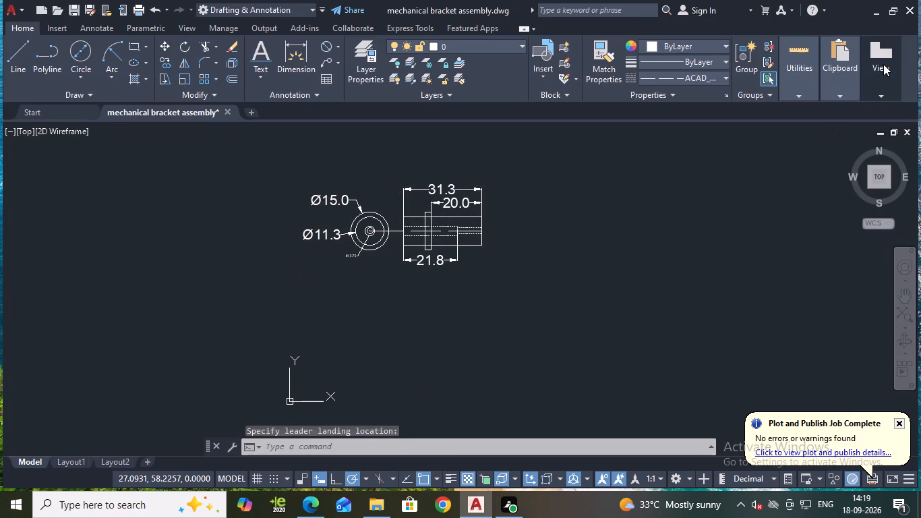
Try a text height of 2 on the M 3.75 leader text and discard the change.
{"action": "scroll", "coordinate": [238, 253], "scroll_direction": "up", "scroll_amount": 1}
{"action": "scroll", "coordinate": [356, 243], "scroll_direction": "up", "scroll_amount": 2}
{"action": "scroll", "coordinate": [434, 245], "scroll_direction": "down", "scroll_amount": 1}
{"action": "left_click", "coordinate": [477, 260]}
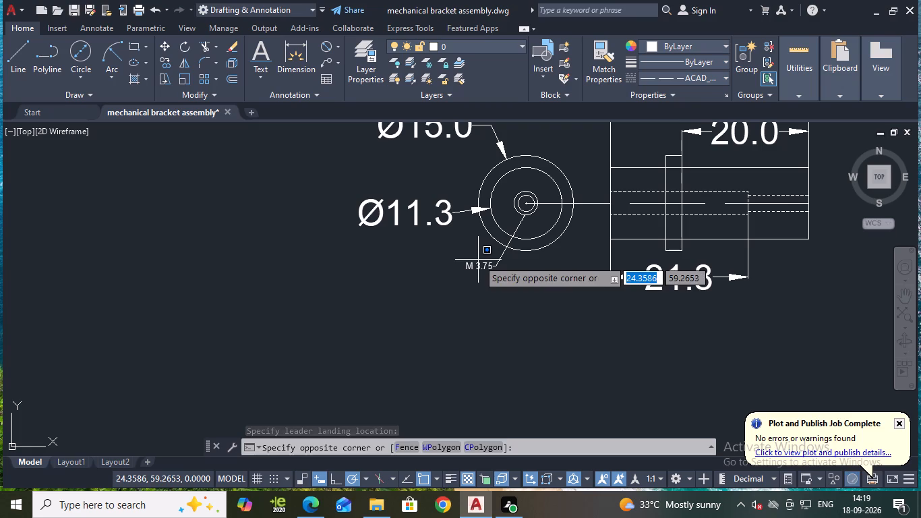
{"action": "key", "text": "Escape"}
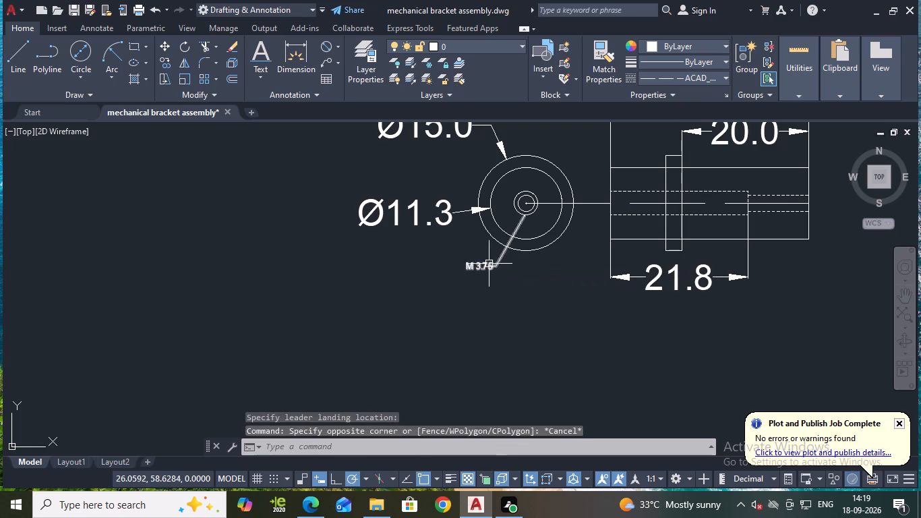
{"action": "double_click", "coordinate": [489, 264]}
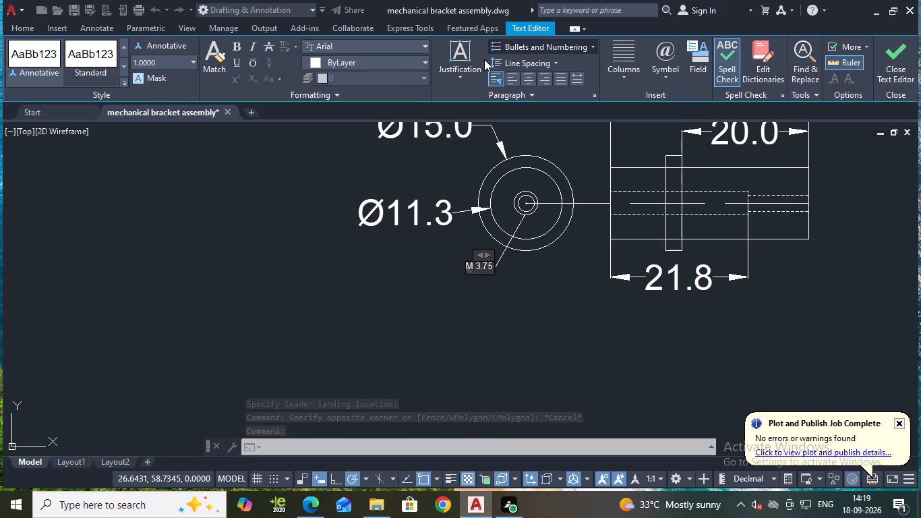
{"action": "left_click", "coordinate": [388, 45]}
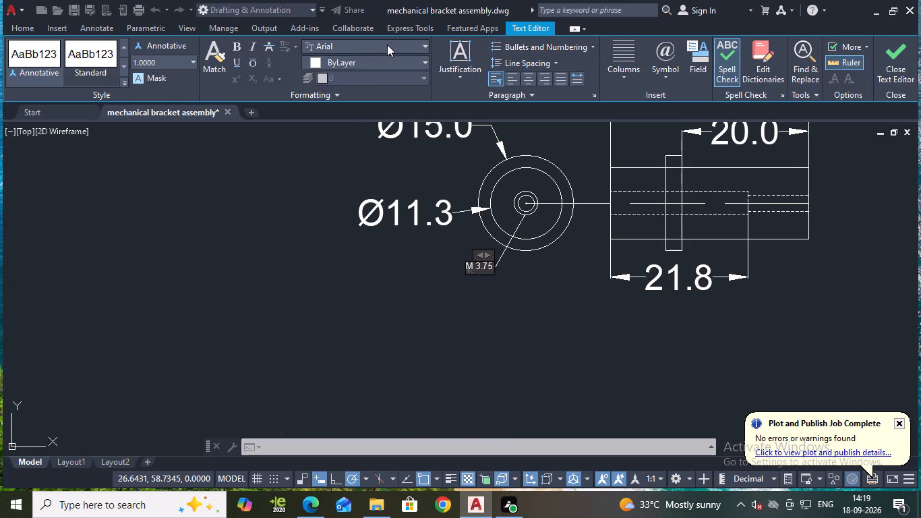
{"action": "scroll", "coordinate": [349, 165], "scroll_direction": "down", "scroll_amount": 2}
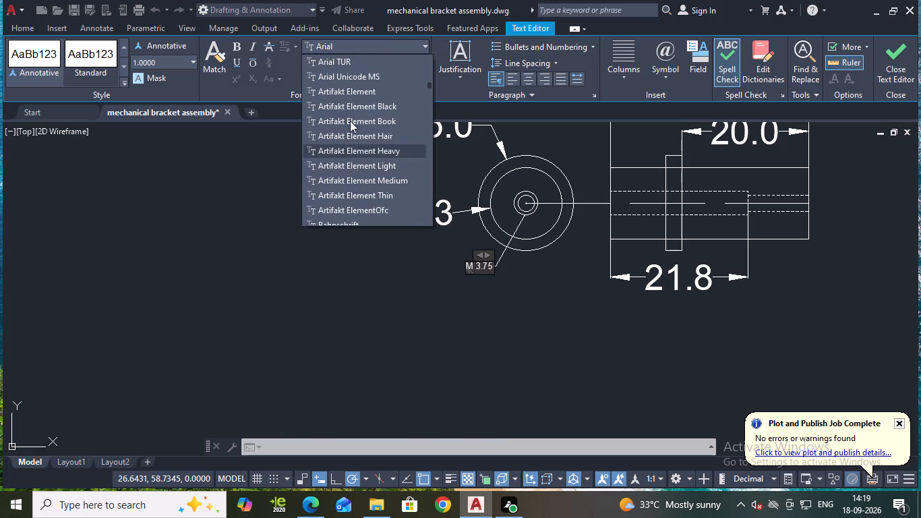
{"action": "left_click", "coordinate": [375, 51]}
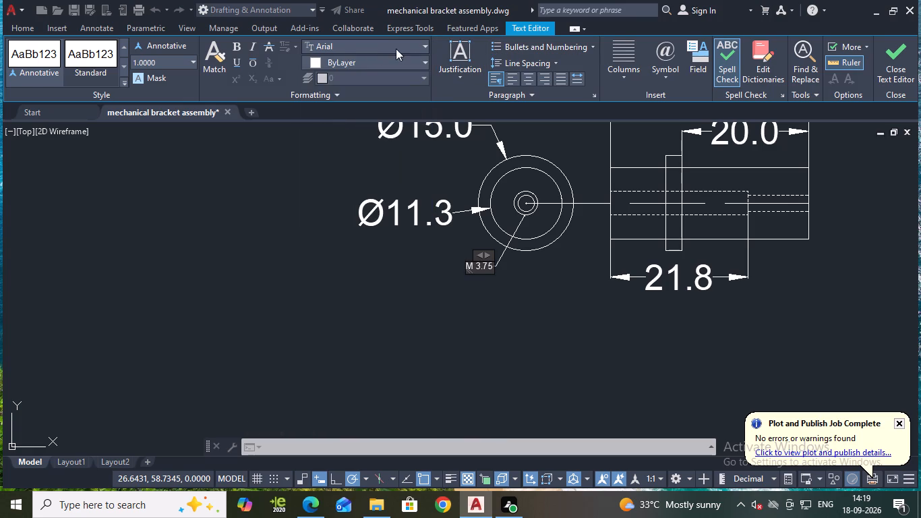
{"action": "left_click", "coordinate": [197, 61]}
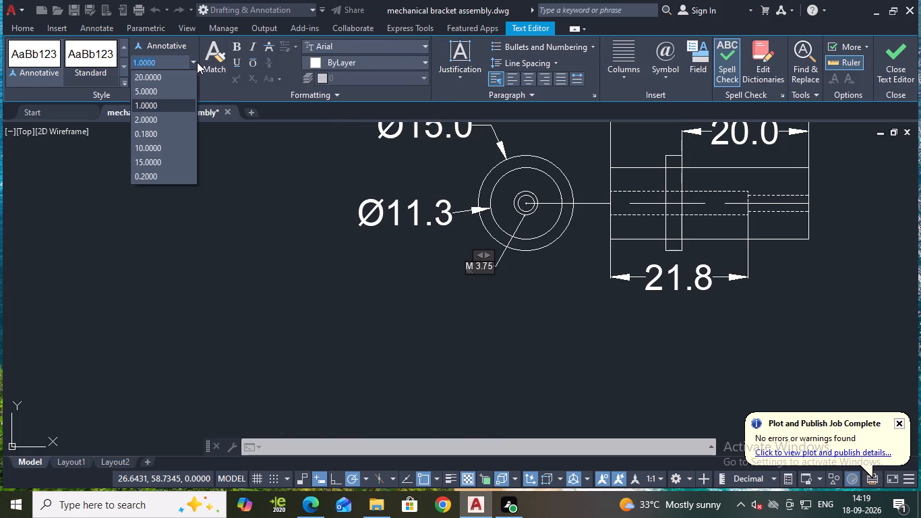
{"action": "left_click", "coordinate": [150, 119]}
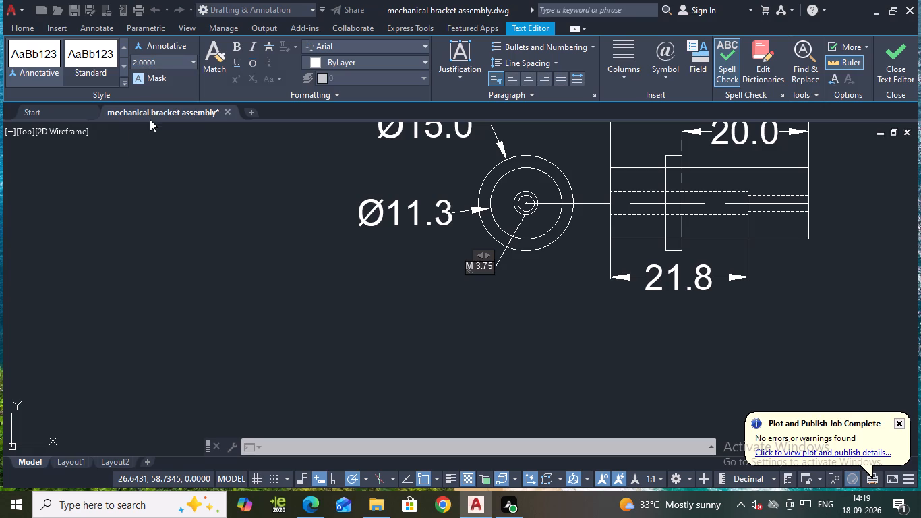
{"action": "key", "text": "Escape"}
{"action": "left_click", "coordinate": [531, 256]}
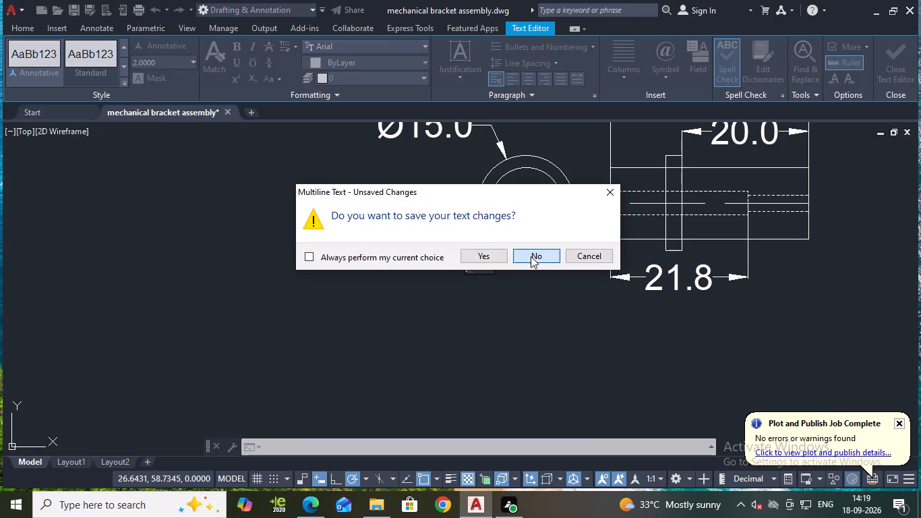
Erase the M 3.75 leader from the hub circles.
{"action": "left_click", "coordinate": [485, 268]}
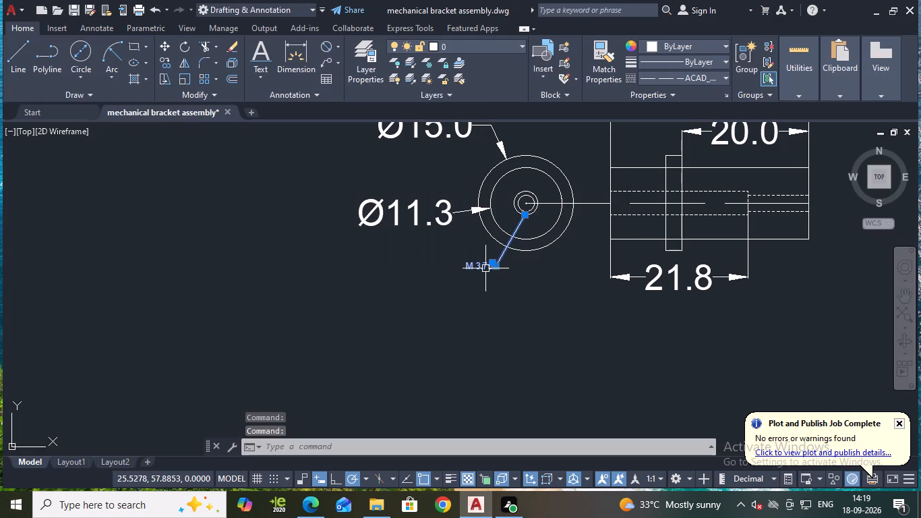
{"action": "key", "text": "e"}
{"action": "key", "text": "Return"}
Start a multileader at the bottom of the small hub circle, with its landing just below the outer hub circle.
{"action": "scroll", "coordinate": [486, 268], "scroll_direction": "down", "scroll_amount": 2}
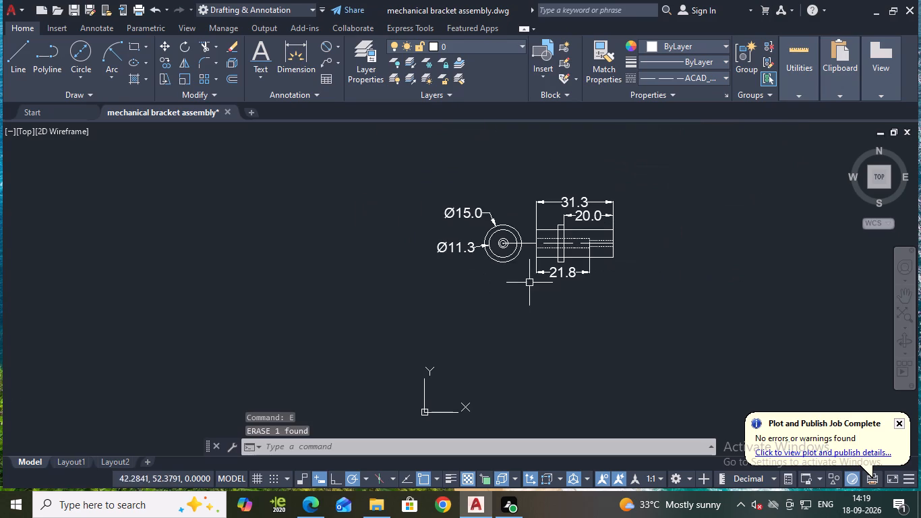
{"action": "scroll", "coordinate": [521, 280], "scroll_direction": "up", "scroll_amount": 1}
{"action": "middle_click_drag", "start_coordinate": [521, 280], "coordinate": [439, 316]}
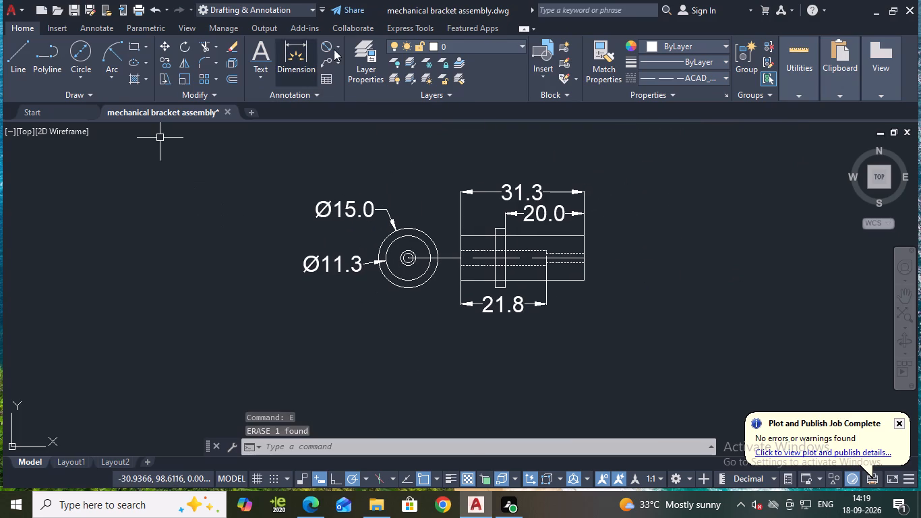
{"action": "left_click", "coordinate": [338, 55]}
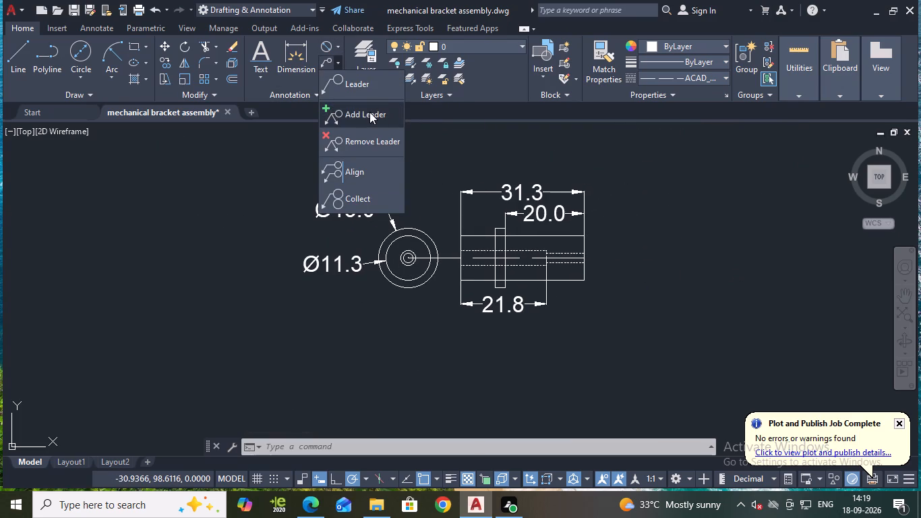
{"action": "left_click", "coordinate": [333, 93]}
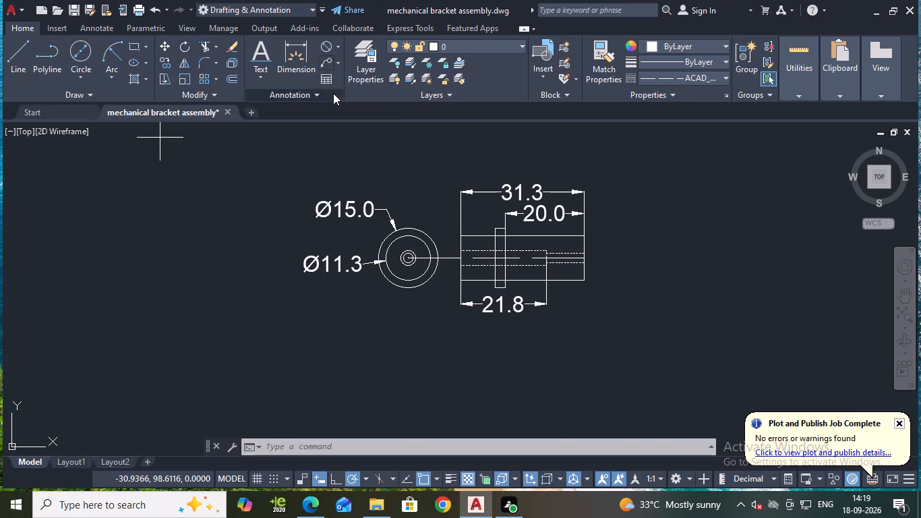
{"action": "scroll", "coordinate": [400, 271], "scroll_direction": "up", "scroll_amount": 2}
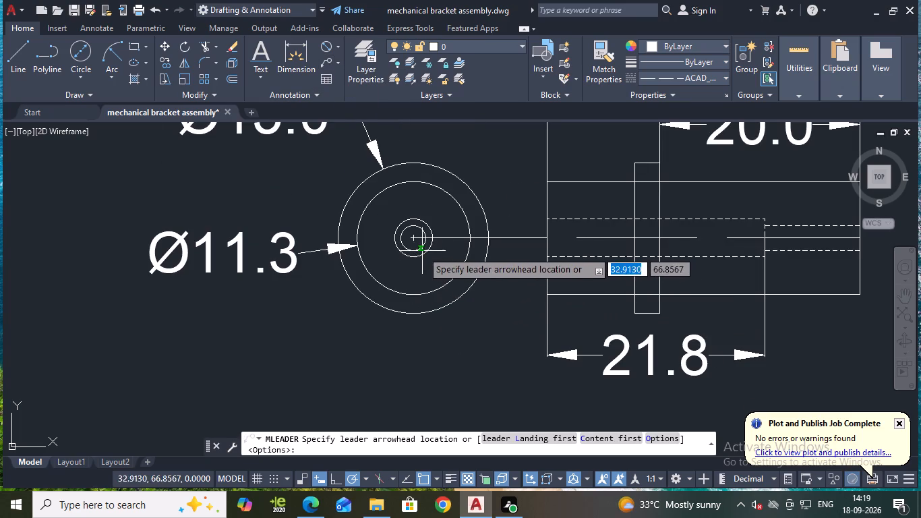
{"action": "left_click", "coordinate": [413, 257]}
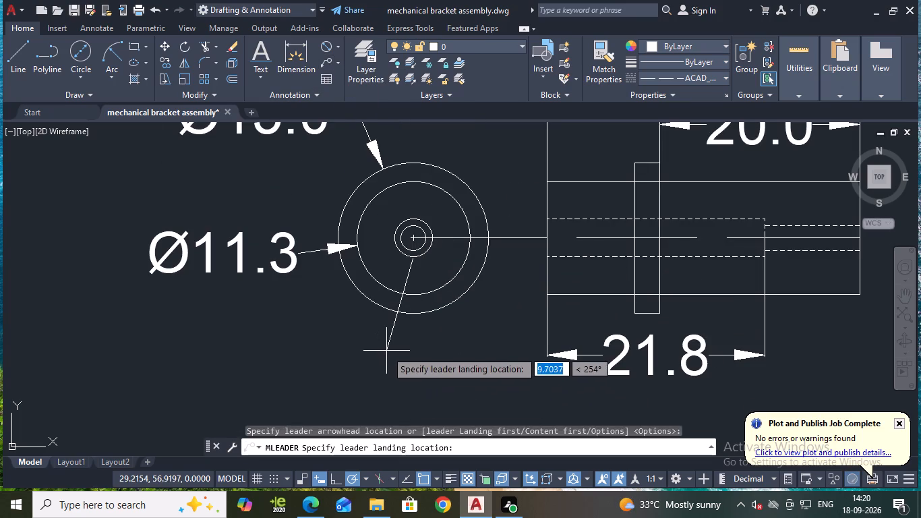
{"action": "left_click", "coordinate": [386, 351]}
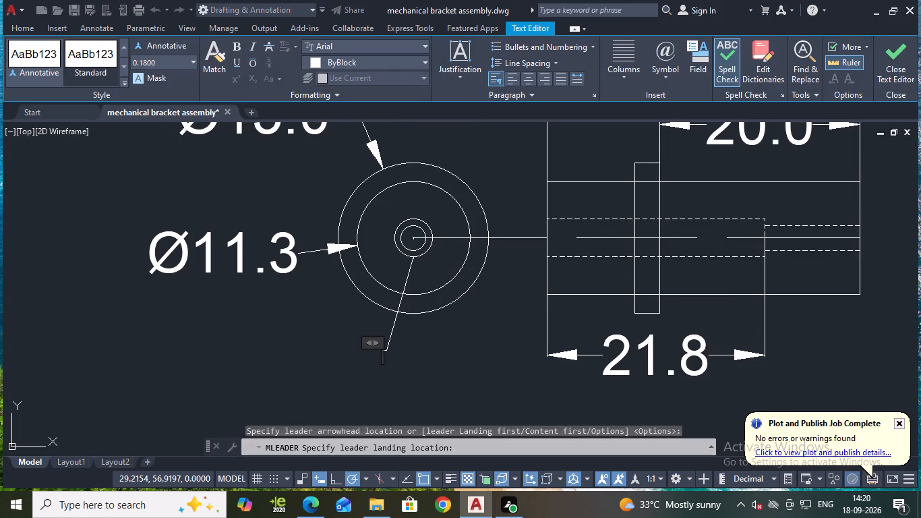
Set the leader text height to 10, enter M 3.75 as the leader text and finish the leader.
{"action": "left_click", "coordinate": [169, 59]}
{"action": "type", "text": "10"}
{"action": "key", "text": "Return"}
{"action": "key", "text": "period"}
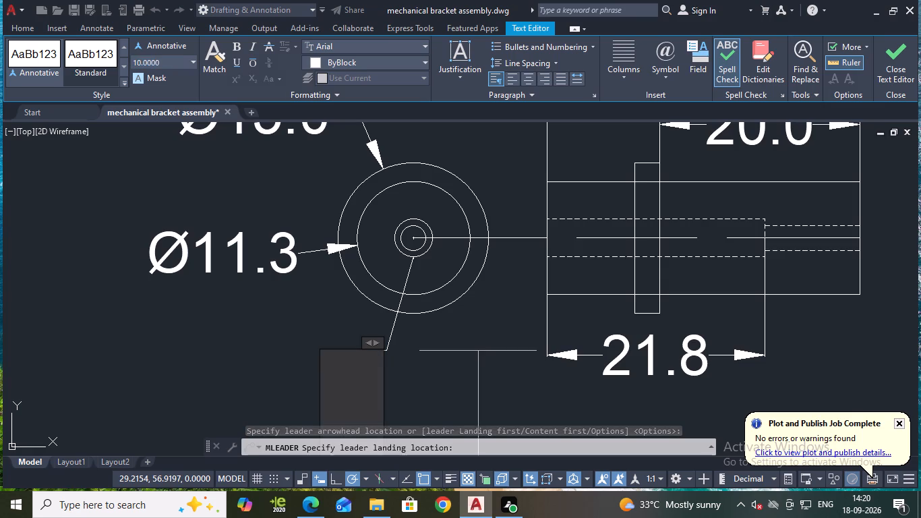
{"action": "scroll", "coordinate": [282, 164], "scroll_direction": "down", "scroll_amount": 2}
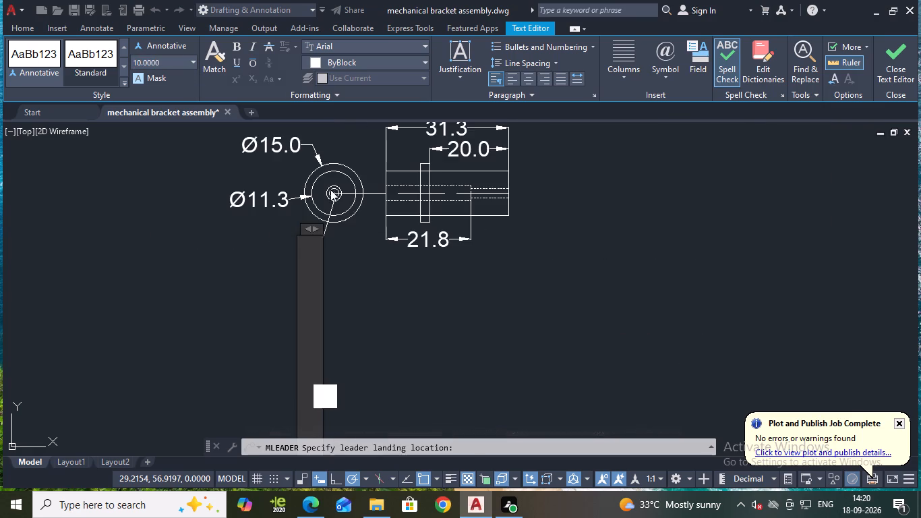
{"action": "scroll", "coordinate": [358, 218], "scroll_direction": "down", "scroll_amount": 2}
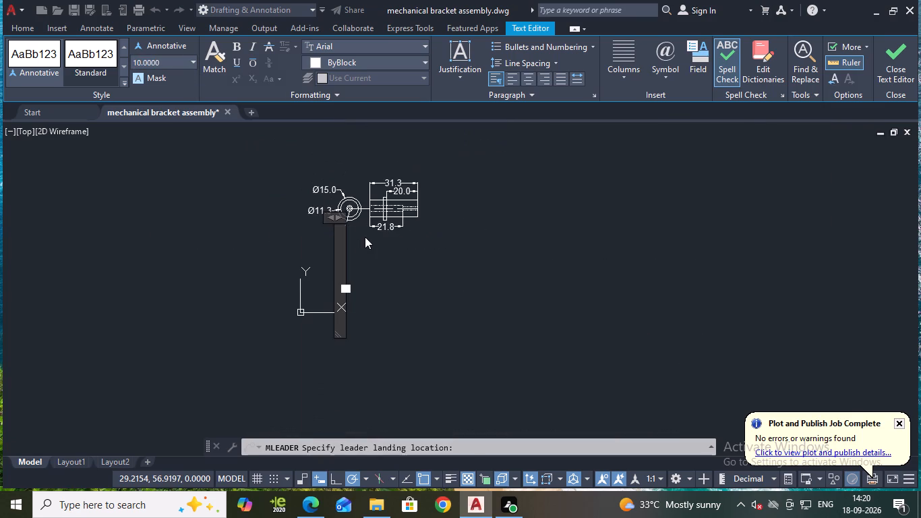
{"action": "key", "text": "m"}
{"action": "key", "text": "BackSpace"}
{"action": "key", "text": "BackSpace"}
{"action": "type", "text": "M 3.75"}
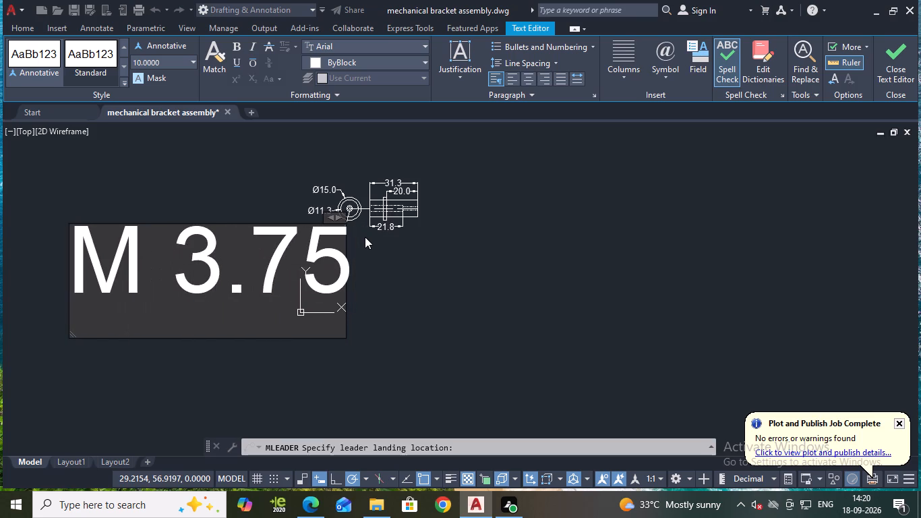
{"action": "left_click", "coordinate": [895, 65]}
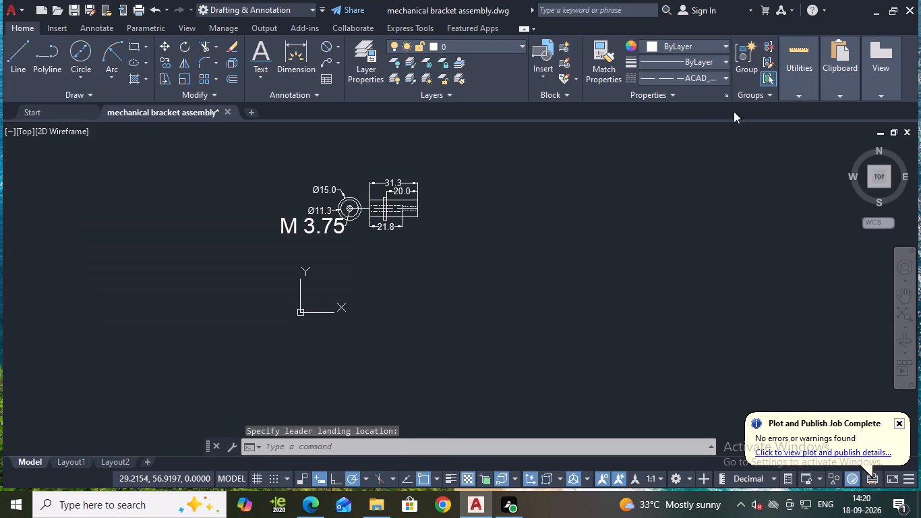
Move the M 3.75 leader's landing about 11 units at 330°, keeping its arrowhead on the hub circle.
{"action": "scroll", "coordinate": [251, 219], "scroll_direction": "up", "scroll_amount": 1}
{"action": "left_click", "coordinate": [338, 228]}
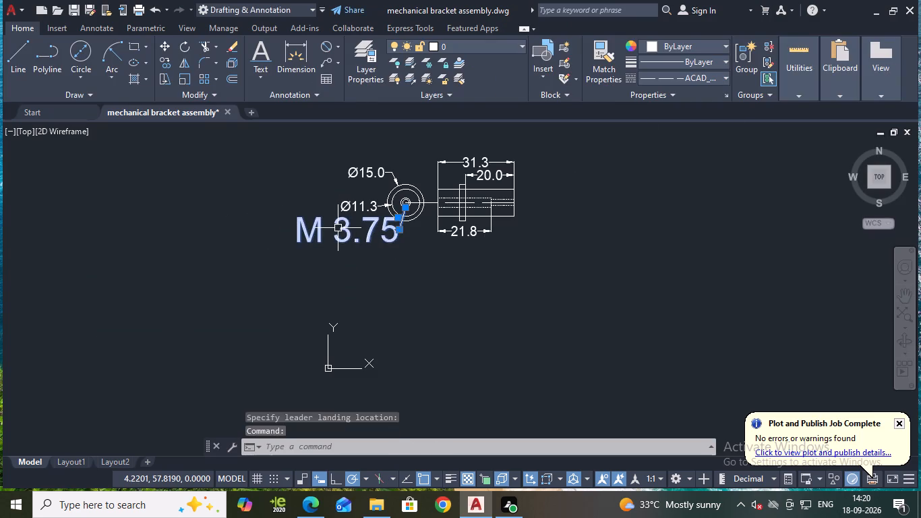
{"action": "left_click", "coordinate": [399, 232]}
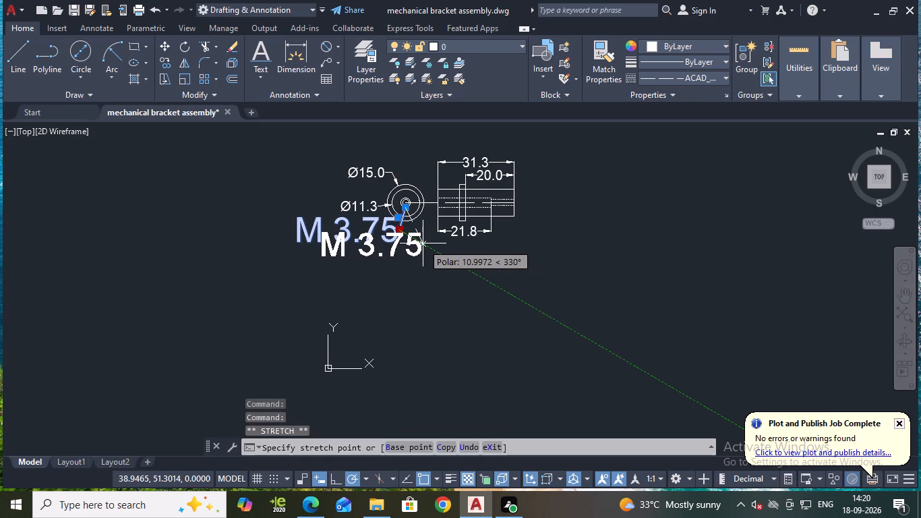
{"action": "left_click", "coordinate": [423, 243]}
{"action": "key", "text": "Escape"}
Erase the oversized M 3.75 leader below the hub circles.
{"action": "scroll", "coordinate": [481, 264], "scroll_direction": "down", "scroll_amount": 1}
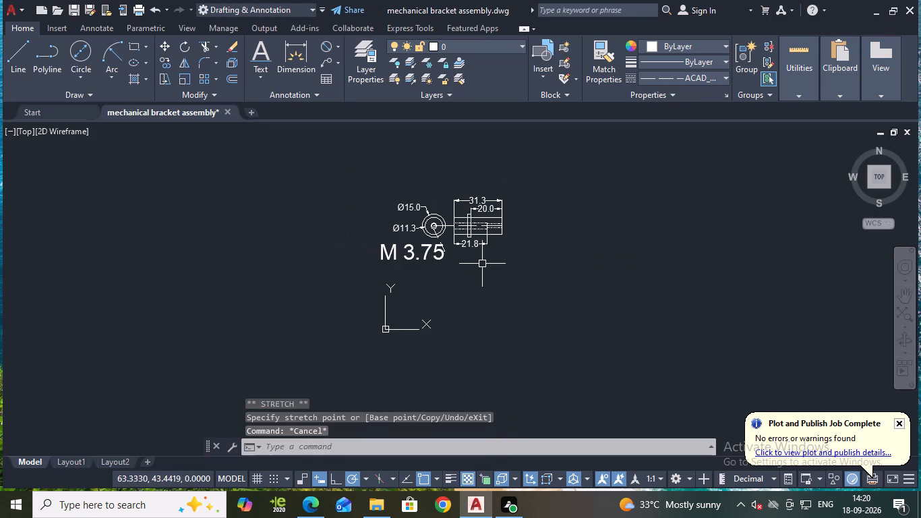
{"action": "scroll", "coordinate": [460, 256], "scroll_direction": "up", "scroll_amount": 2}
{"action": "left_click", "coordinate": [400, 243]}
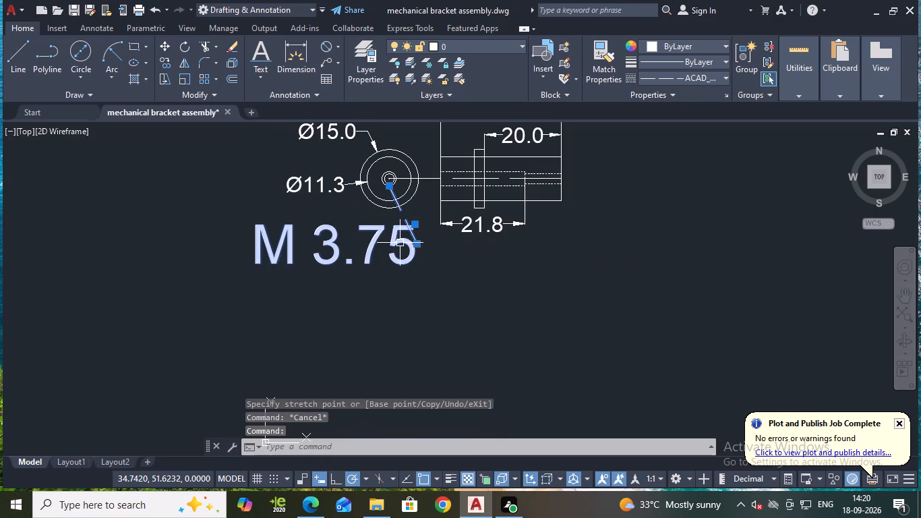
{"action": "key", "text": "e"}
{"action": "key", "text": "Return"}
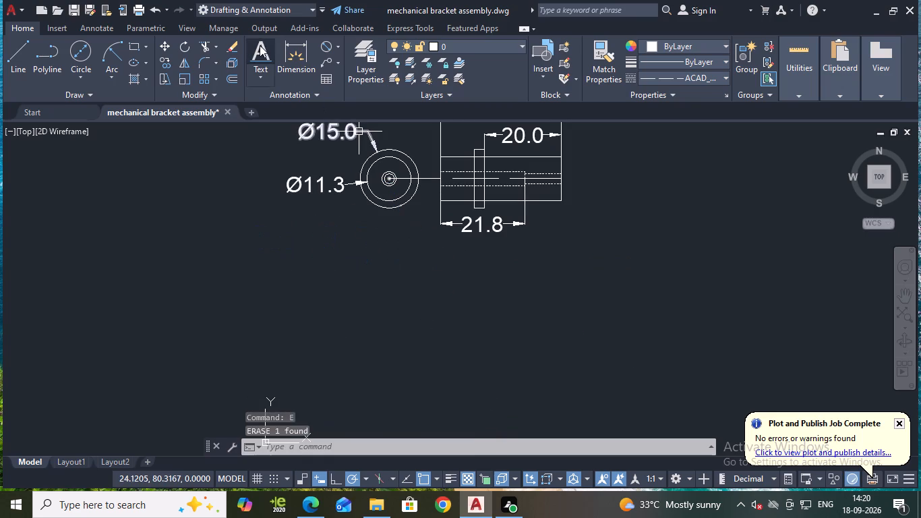
Start a new multileader for the hub circles.
{"action": "scroll", "coordinate": [325, 58], "scroll_direction": "up", "scroll_amount": 1}
{"action": "left_click", "coordinate": [326, 58]}
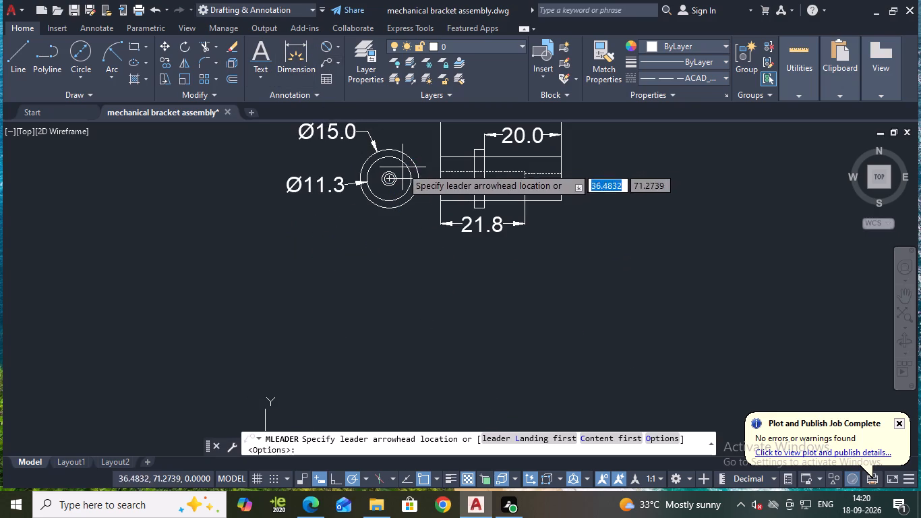
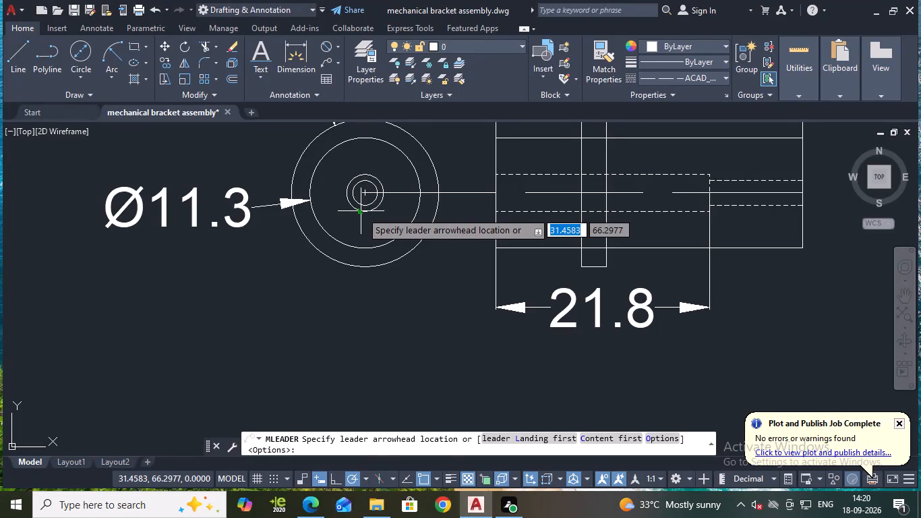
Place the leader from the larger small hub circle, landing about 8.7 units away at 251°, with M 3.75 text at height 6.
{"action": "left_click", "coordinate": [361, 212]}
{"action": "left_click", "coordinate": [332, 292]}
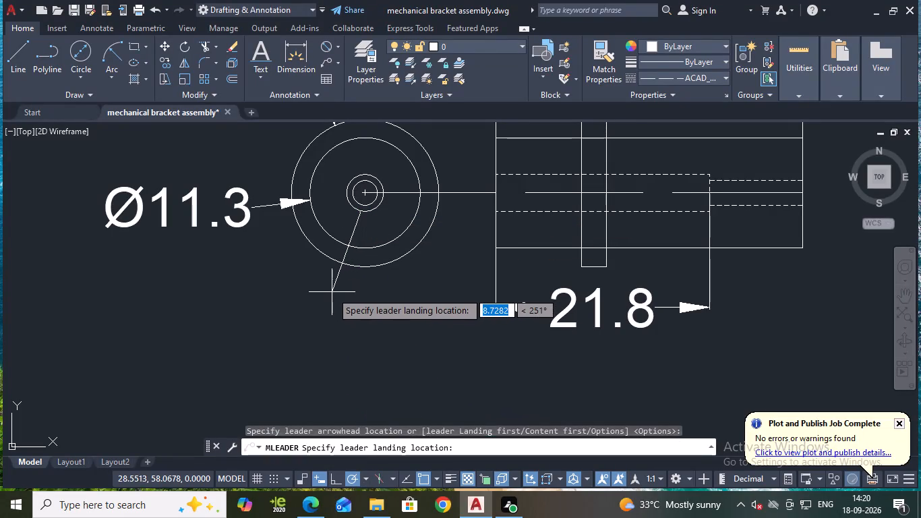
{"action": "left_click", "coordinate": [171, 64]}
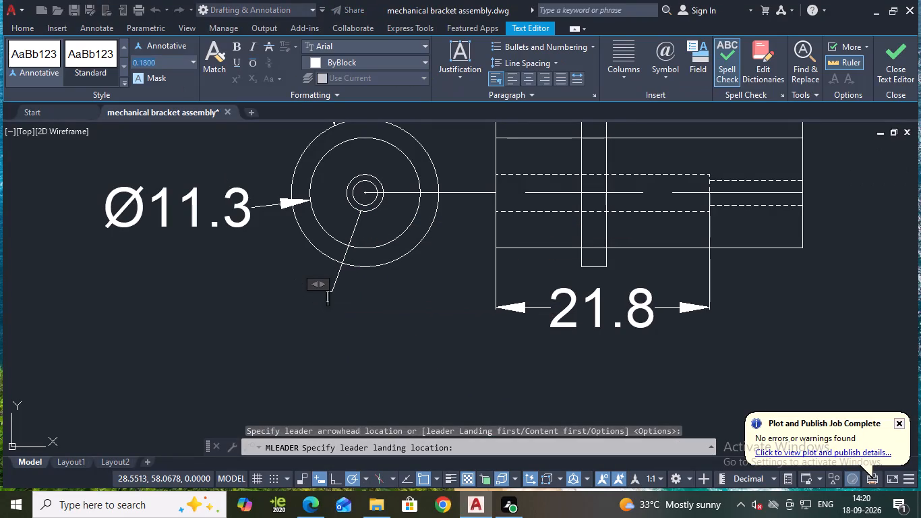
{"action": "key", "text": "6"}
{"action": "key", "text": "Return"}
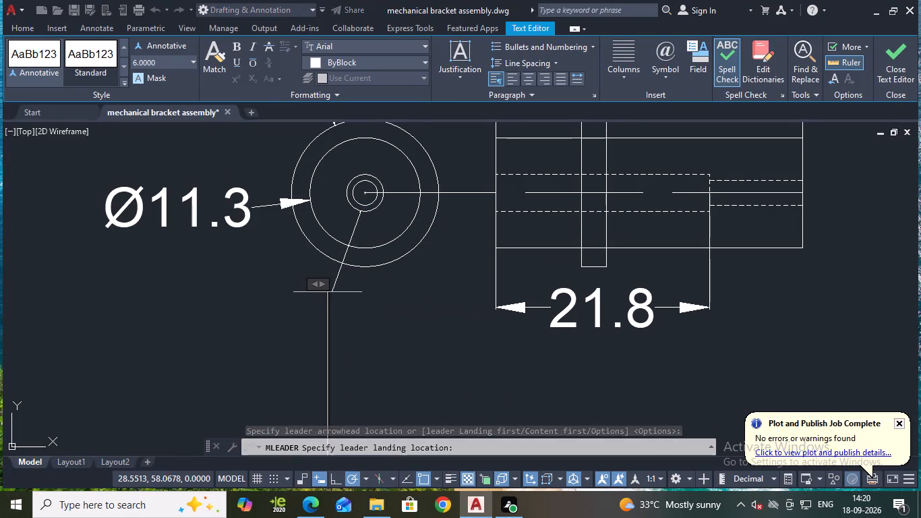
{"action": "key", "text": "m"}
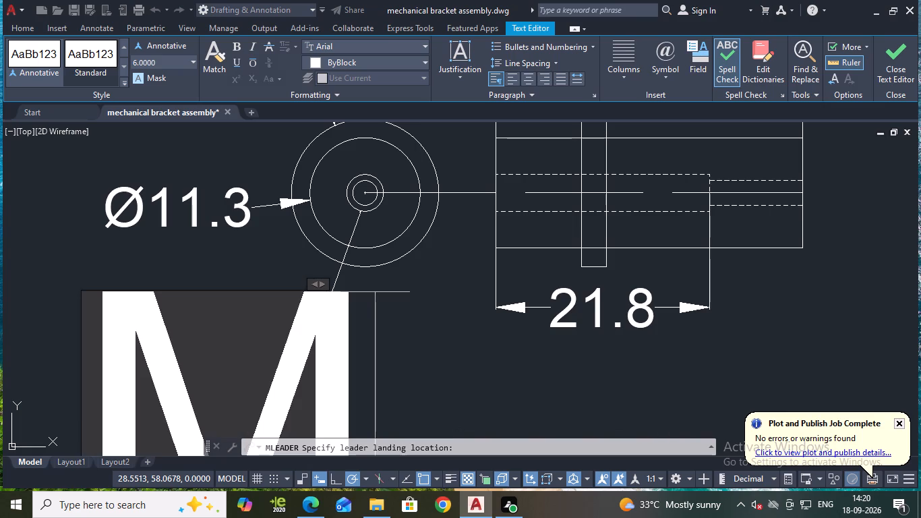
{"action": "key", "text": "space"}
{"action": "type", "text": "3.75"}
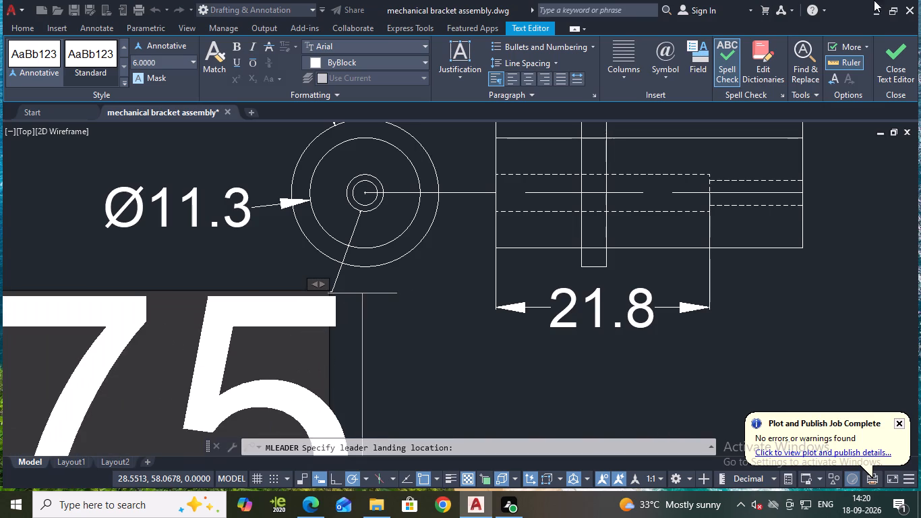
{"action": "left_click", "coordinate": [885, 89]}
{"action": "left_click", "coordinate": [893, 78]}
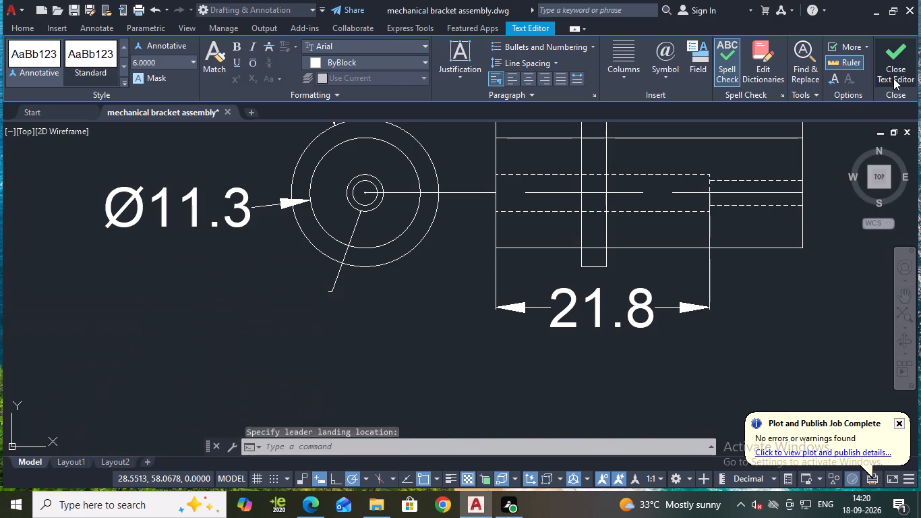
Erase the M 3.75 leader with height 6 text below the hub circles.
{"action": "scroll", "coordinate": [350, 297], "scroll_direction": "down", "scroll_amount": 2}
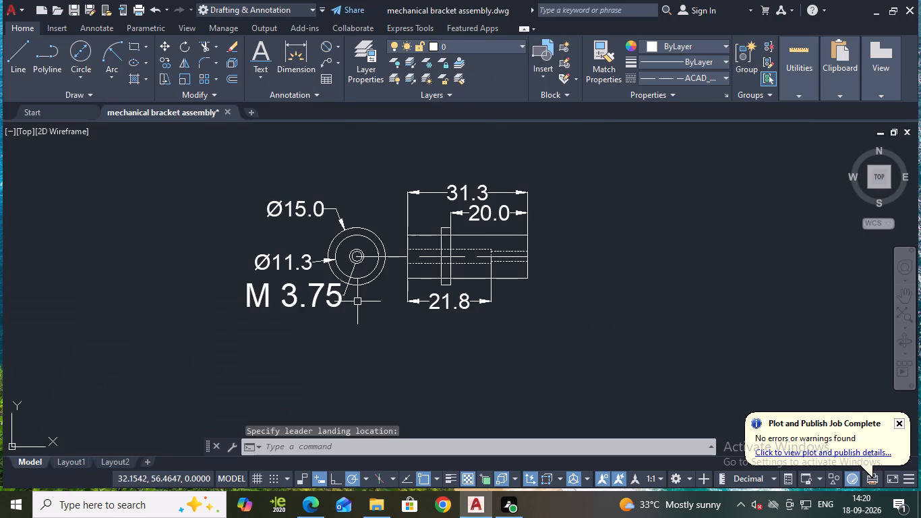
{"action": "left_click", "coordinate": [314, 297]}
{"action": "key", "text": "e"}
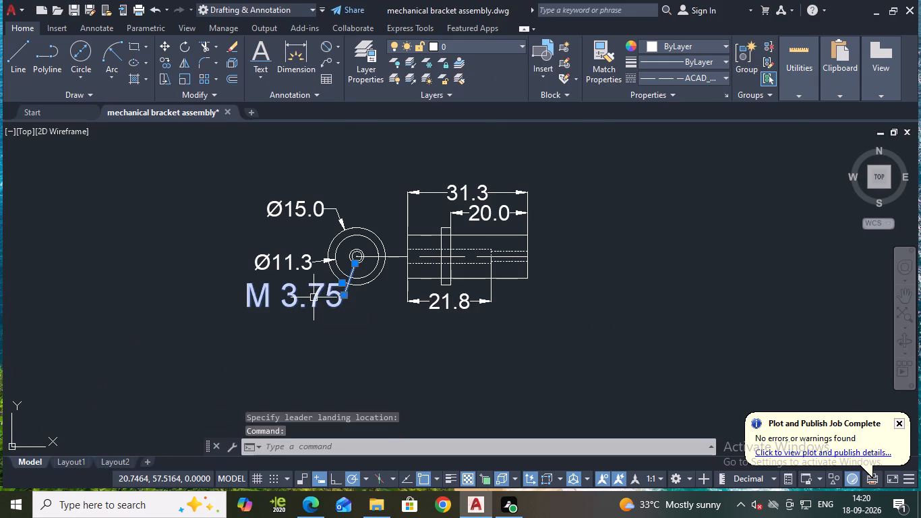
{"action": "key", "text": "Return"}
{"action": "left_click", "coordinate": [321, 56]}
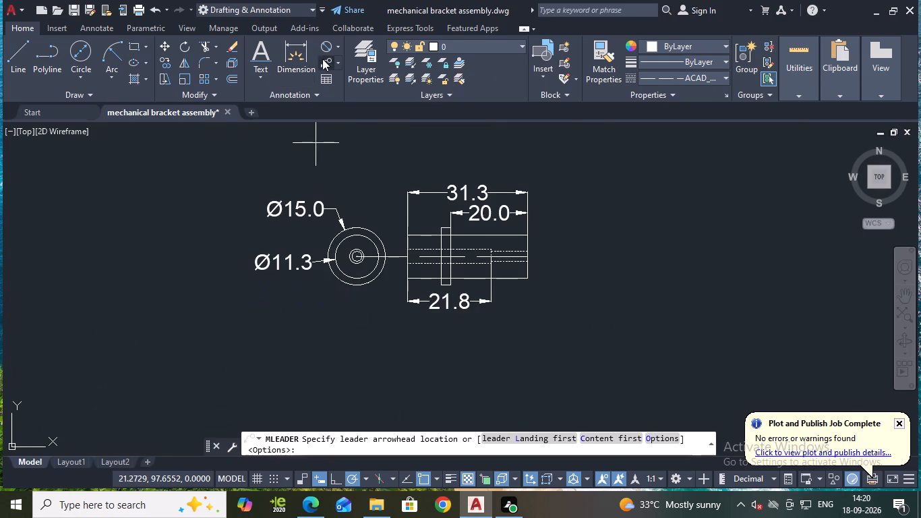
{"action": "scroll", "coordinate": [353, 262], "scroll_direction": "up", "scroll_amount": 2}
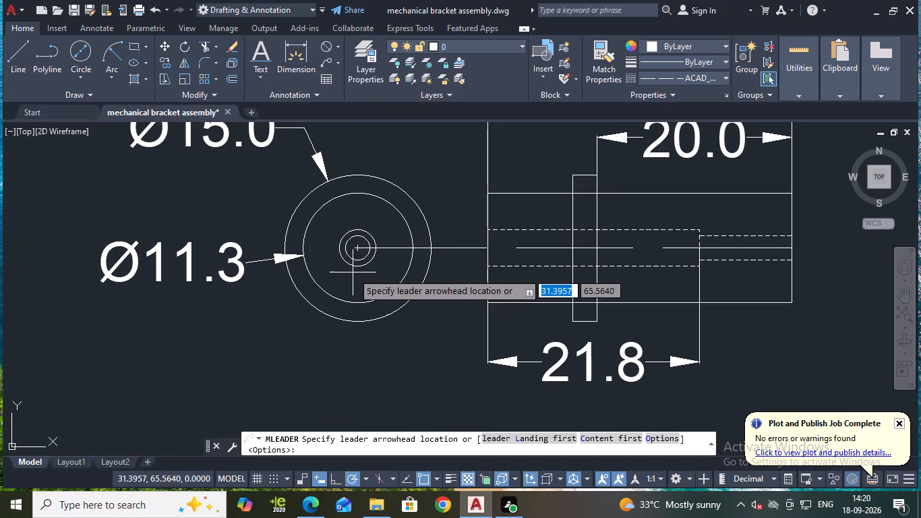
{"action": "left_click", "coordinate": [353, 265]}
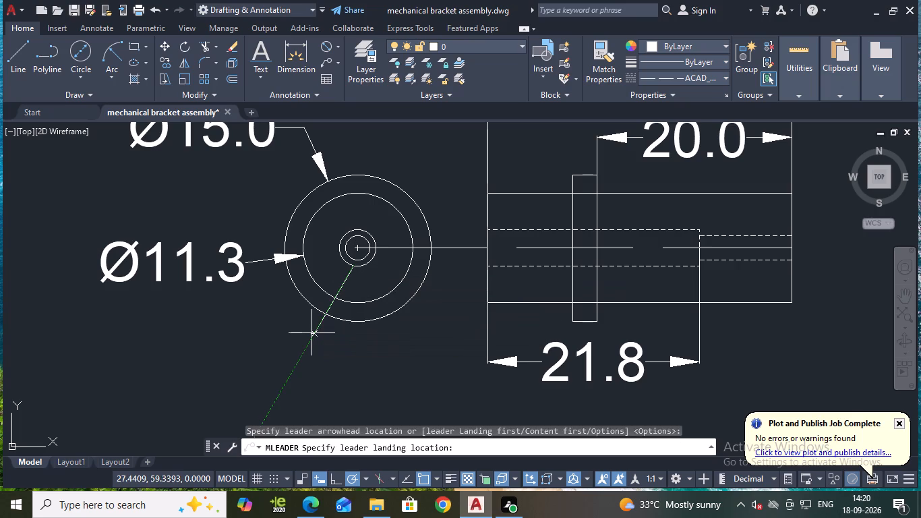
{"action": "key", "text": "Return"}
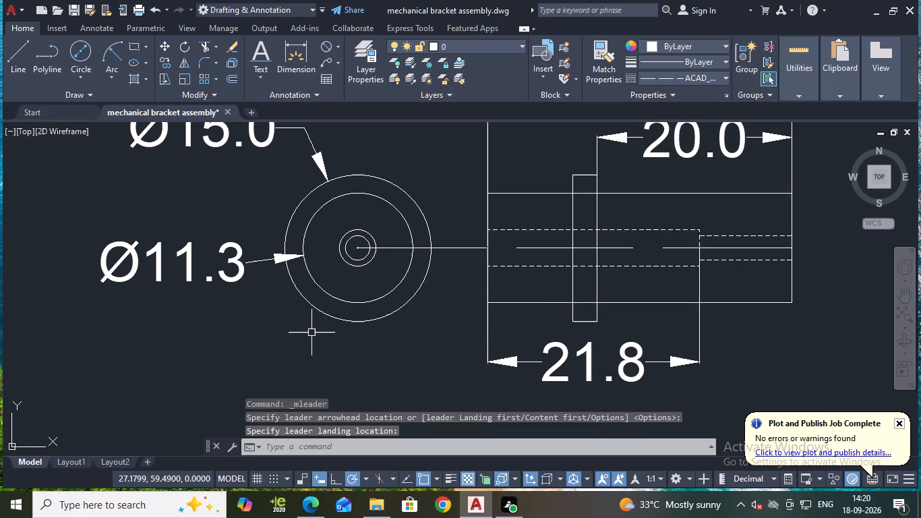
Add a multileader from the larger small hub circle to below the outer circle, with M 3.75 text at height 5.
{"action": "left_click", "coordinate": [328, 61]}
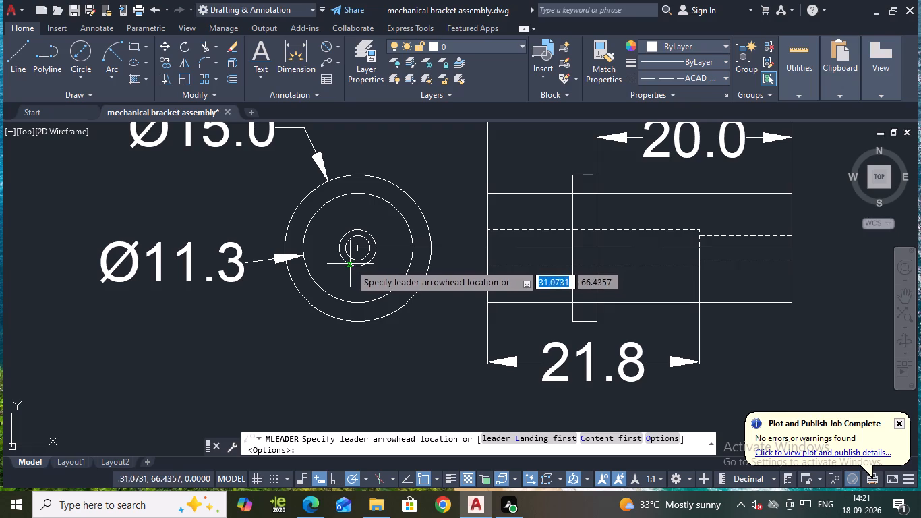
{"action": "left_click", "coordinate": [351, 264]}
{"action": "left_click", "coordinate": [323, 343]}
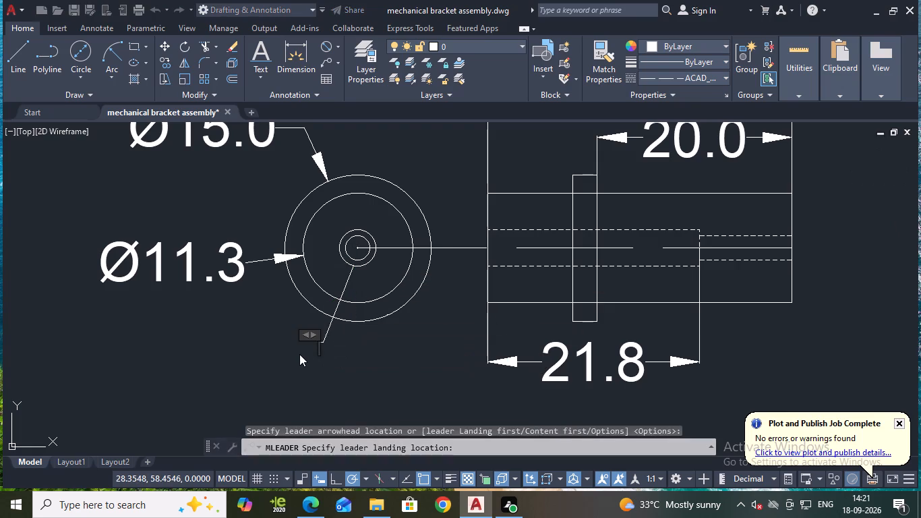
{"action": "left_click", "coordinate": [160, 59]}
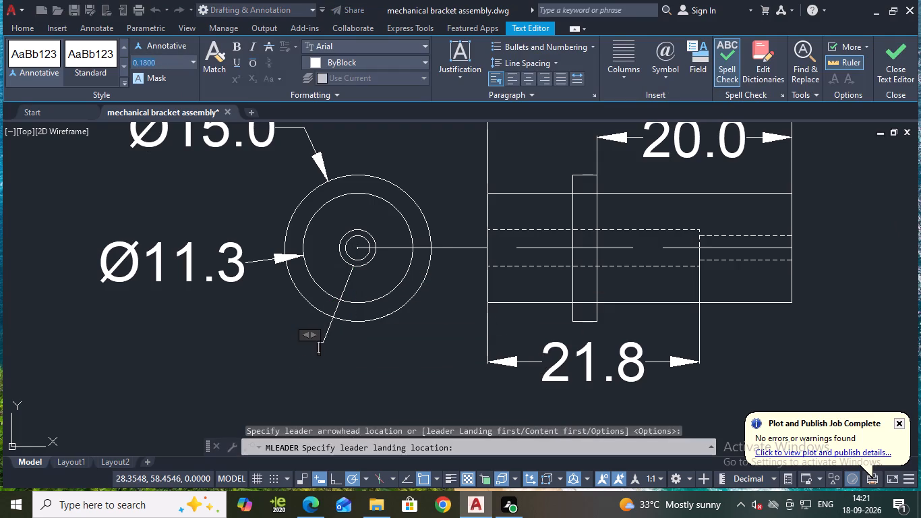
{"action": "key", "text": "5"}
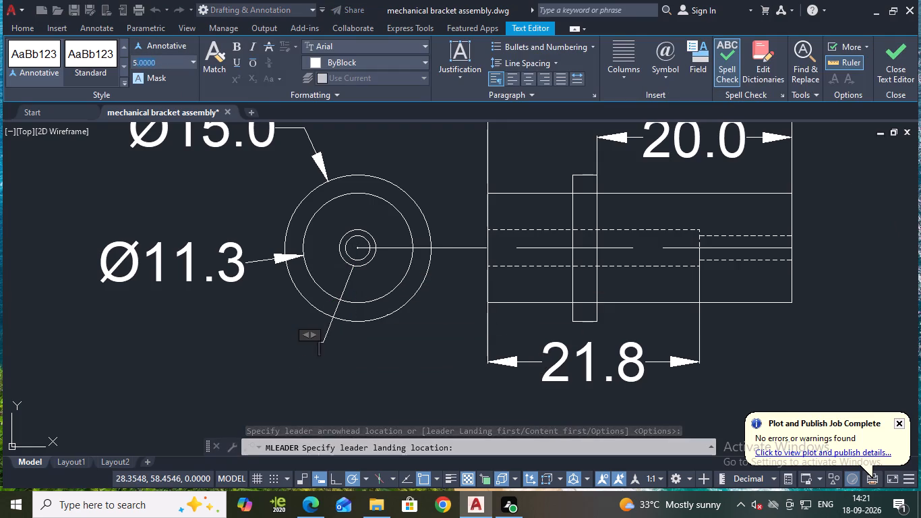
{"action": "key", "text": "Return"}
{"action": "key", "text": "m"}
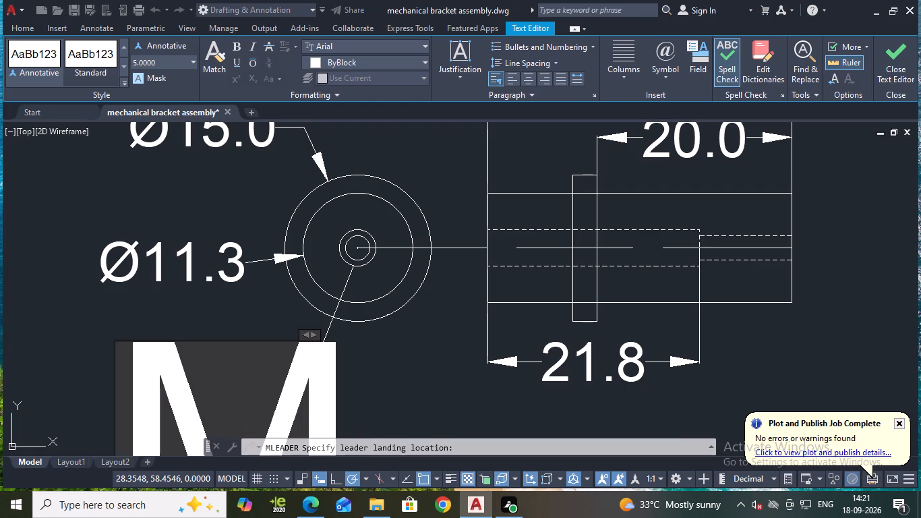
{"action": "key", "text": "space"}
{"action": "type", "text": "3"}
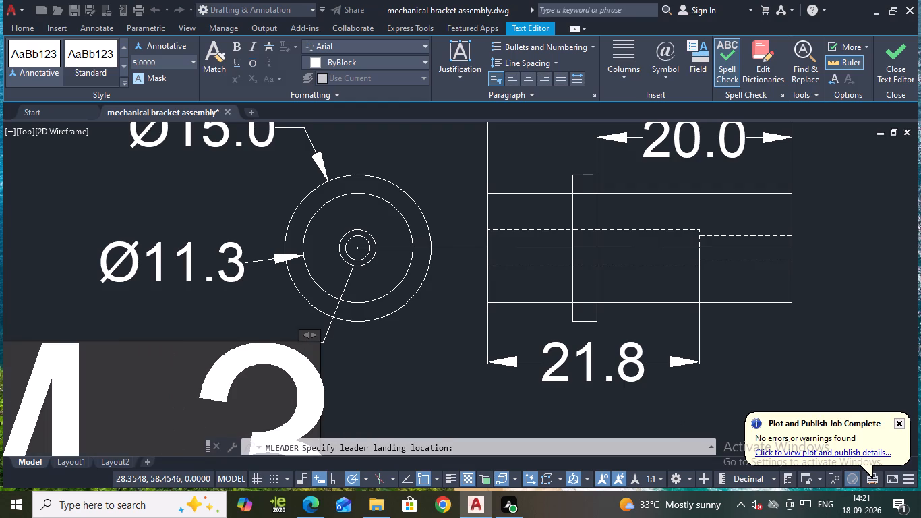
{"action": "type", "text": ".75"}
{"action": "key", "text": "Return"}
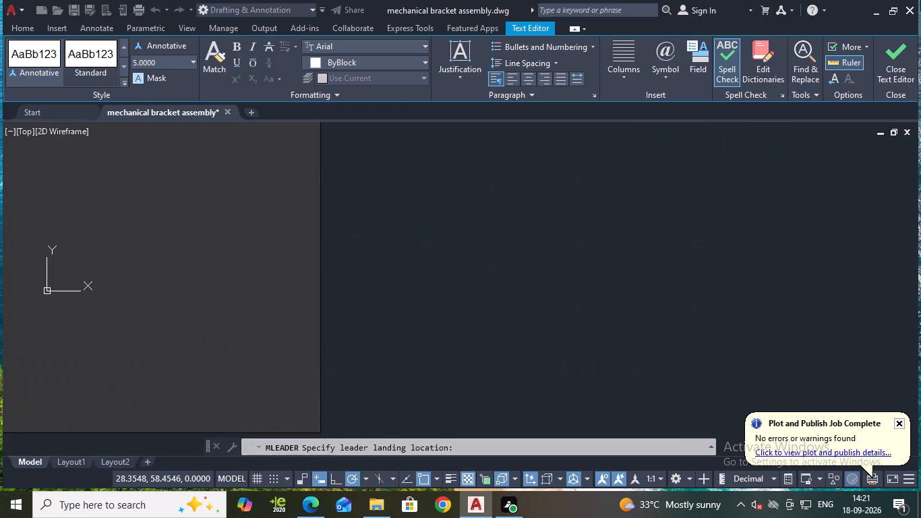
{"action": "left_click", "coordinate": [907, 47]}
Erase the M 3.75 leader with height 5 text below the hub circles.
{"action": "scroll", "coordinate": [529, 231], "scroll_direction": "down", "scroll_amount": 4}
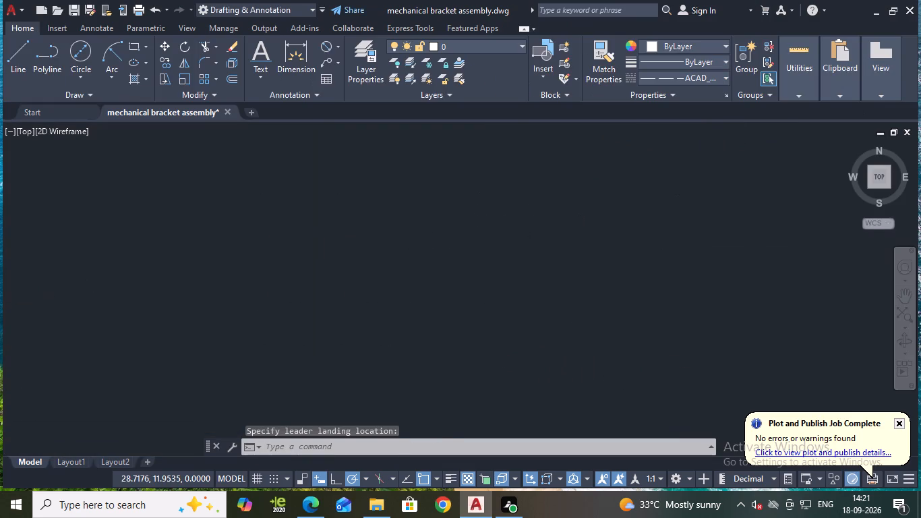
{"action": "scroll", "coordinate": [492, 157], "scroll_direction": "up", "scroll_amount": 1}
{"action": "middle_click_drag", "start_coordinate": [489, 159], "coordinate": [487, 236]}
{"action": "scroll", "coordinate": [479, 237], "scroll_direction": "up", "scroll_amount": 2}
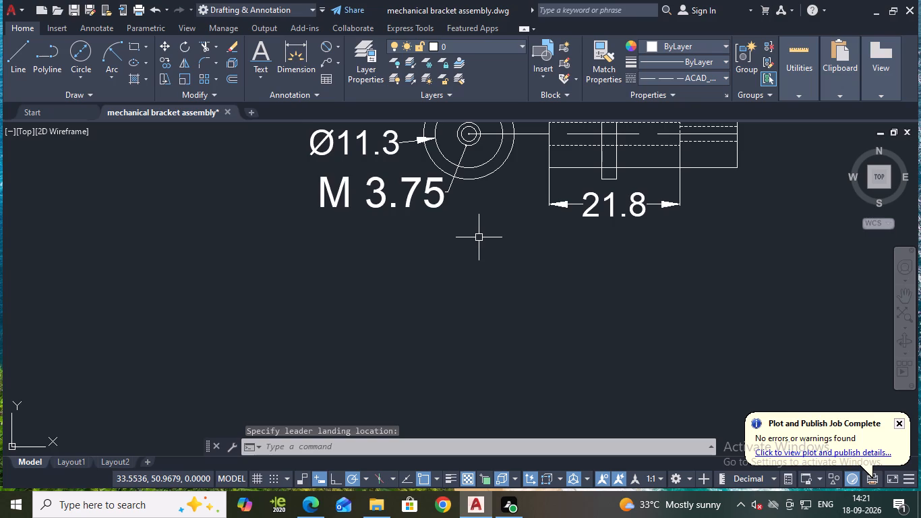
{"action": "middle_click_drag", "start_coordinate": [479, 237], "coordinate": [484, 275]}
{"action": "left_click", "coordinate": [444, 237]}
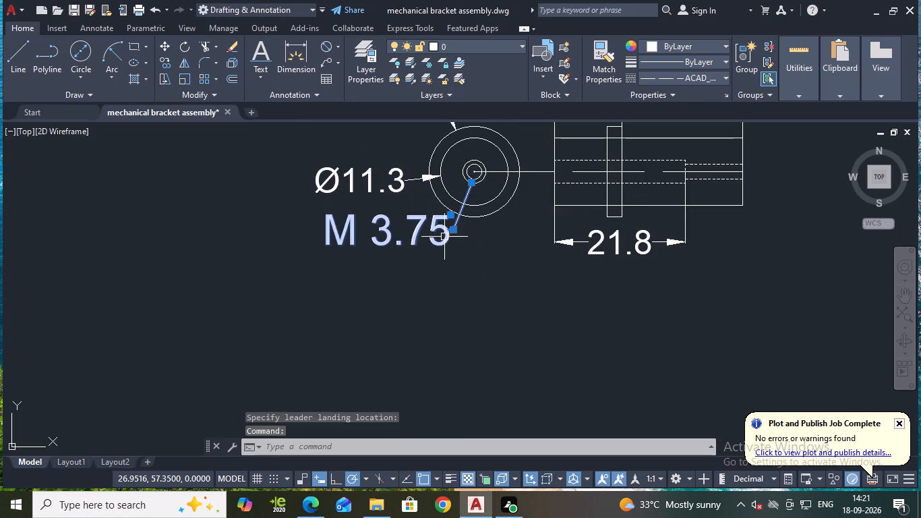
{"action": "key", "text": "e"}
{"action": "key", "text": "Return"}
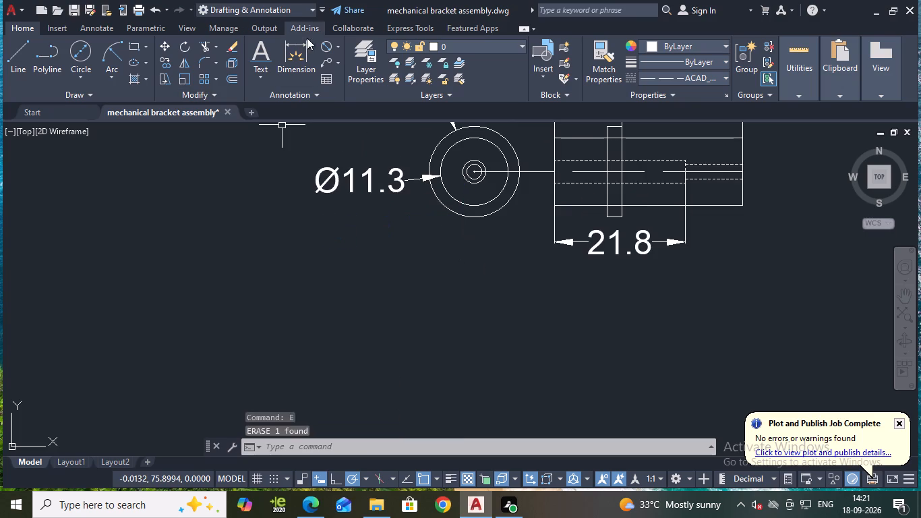
Add a multileader from the larger small hub circle to below the outer circle, with M 3.75 text at height 3.5.
{"action": "left_click", "coordinate": [324, 67]}
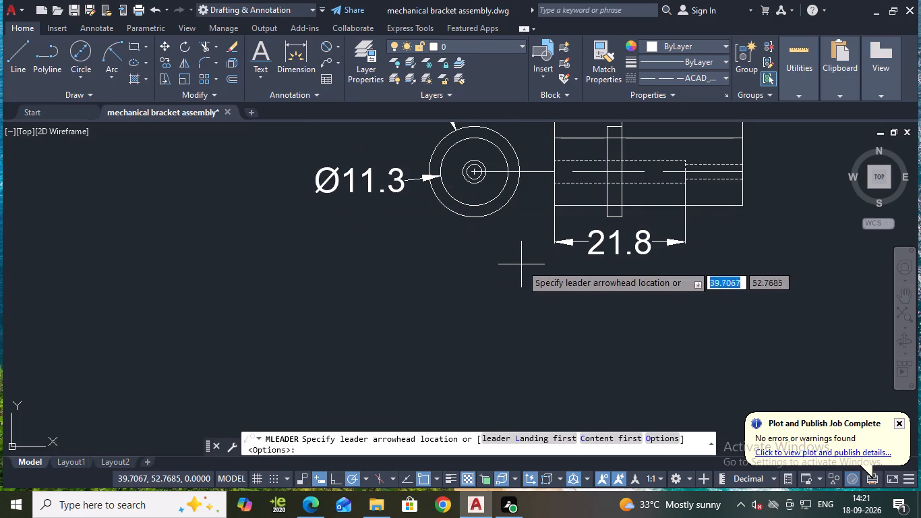
{"action": "scroll", "coordinate": [456, 195], "scroll_direction": "up", "scroll_amount": 1}
{"action": "left_click", "coordinate": [479, 177]}
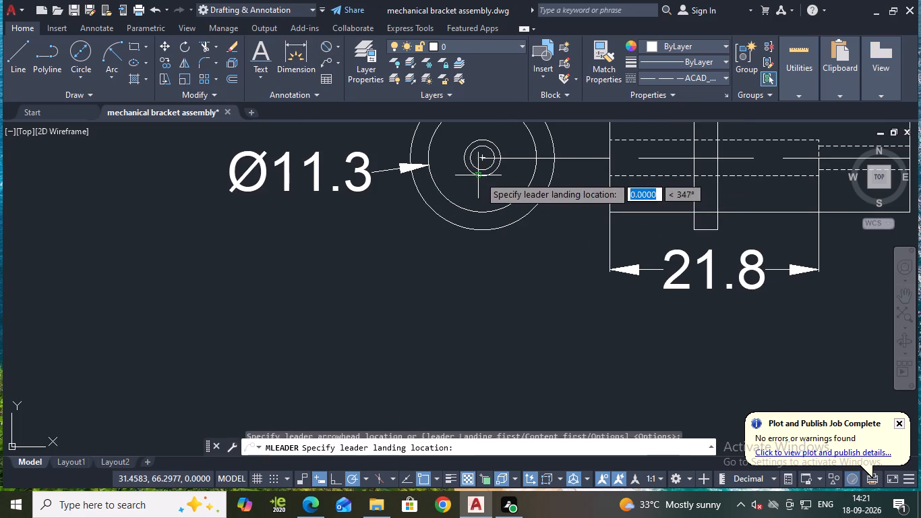
{"action": "left_click", "coordinate": [442, 268]}
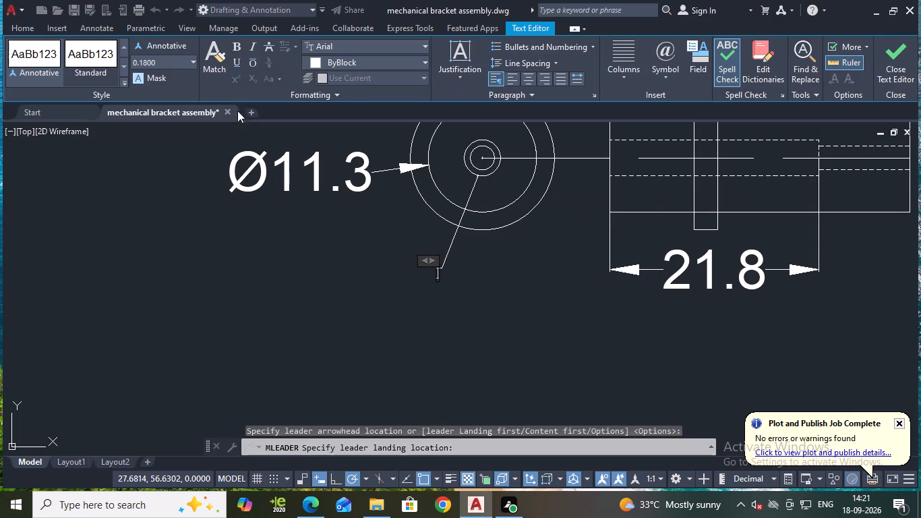
{"action": "left_click", "coordinate": [152, 60]}
{"action": "type", "text": "3.5"}
{"action": "key", "text": "Return"}
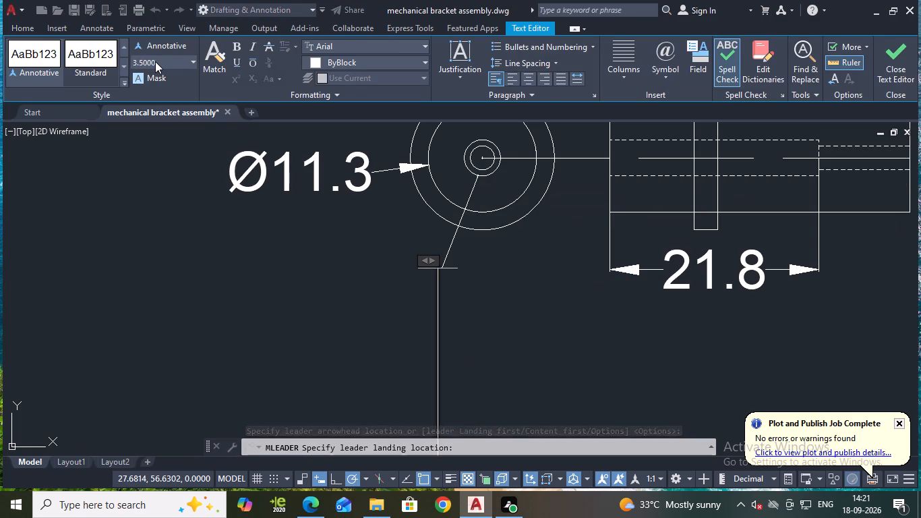
{"action": "type", "text": "M"}
{"action": "key", "text": "space"}
{"action": "type", "text": "3."}
{"action": "type", "text": "75"}
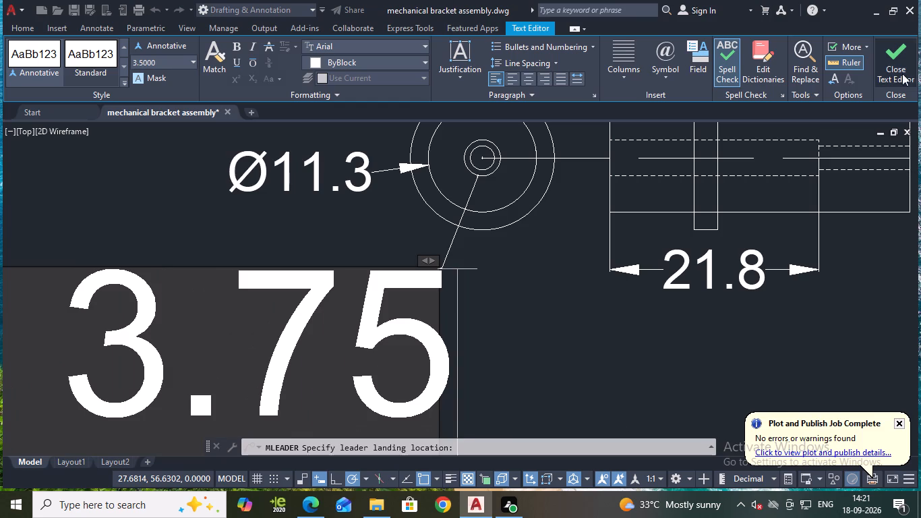
{"action": "left_click", "coordinate": [895, 63]}
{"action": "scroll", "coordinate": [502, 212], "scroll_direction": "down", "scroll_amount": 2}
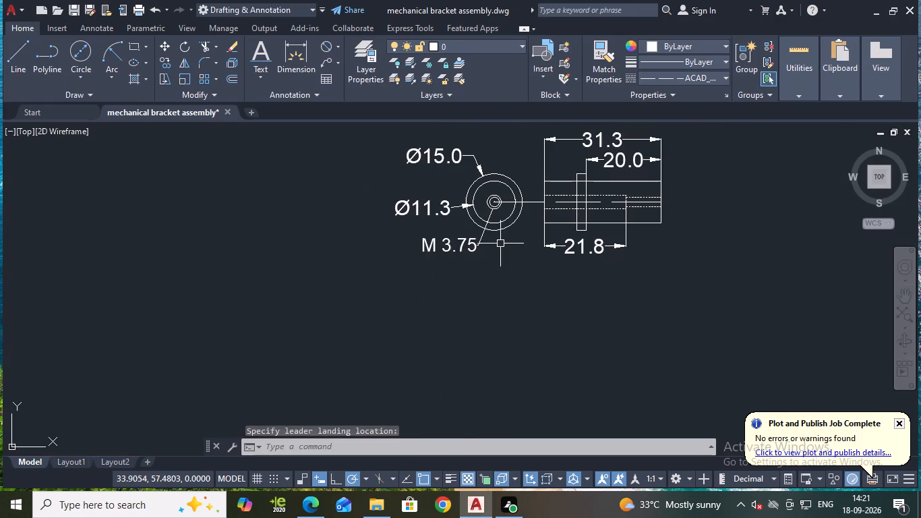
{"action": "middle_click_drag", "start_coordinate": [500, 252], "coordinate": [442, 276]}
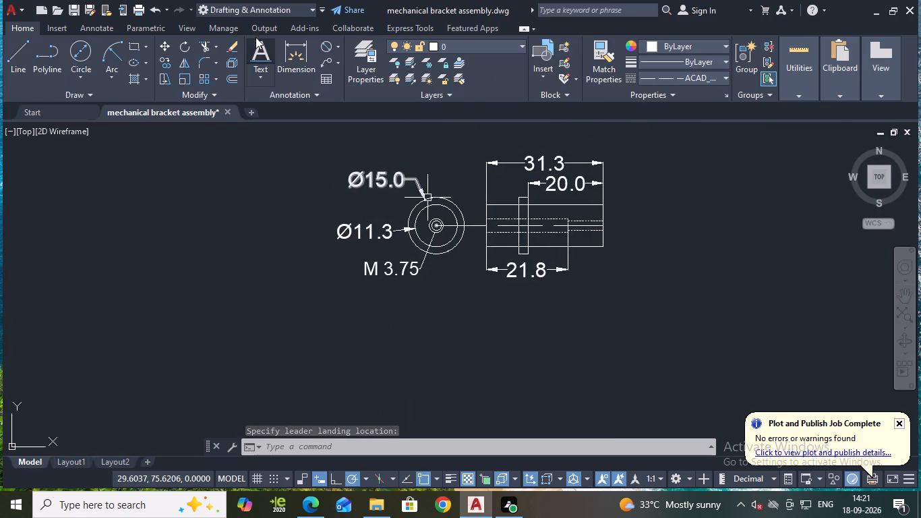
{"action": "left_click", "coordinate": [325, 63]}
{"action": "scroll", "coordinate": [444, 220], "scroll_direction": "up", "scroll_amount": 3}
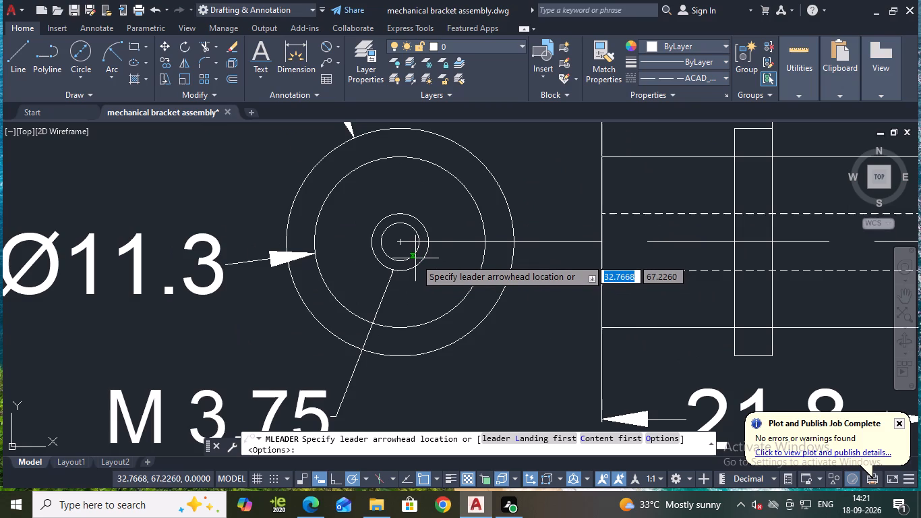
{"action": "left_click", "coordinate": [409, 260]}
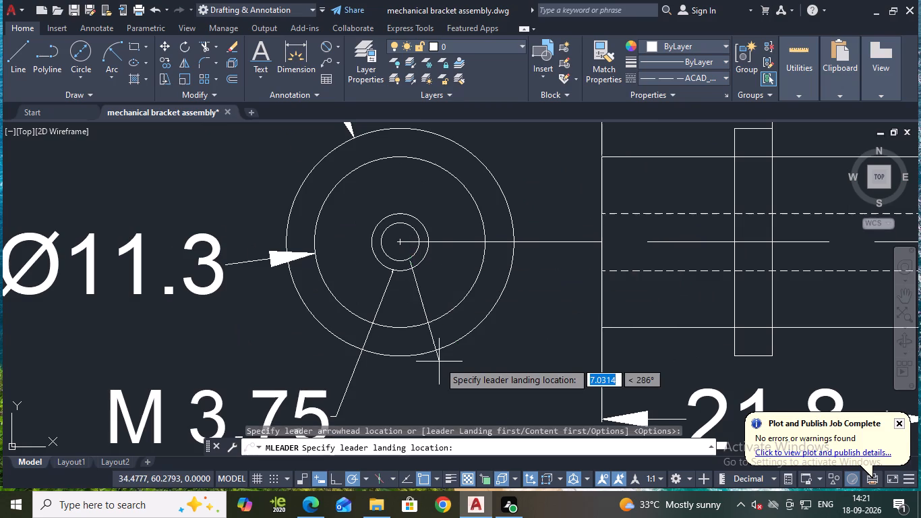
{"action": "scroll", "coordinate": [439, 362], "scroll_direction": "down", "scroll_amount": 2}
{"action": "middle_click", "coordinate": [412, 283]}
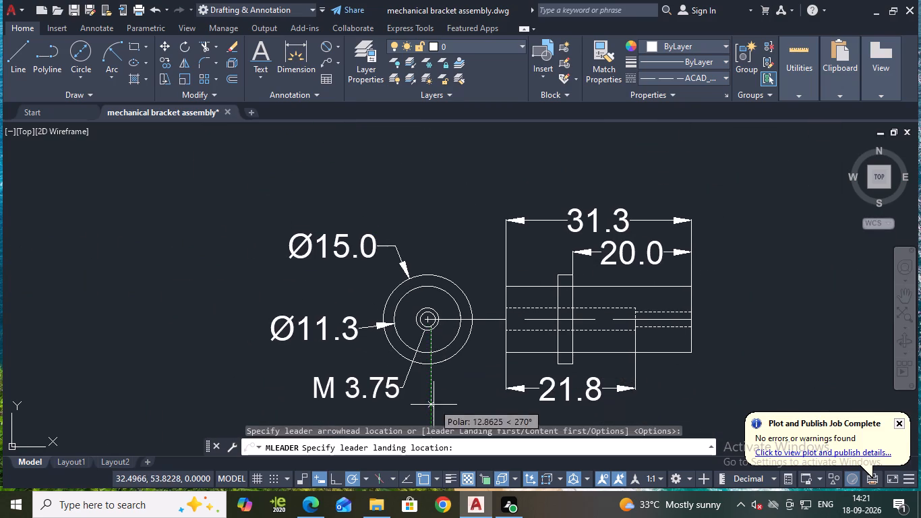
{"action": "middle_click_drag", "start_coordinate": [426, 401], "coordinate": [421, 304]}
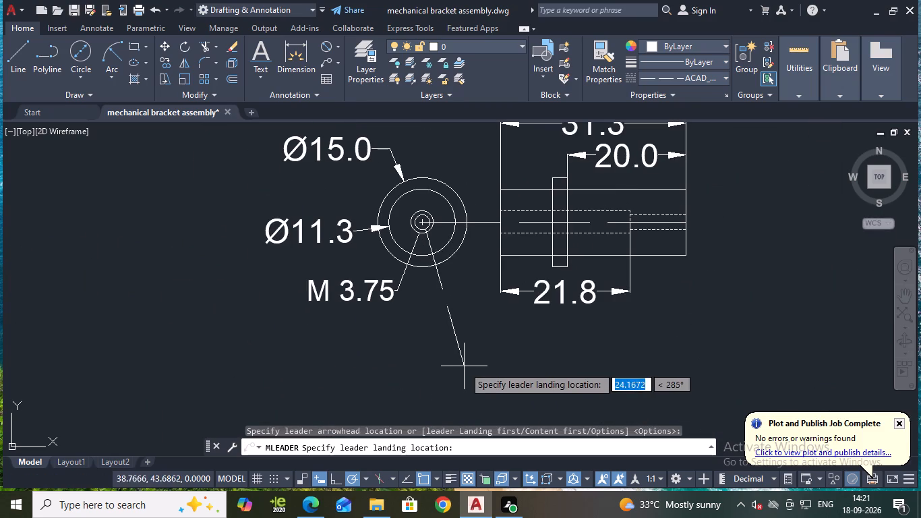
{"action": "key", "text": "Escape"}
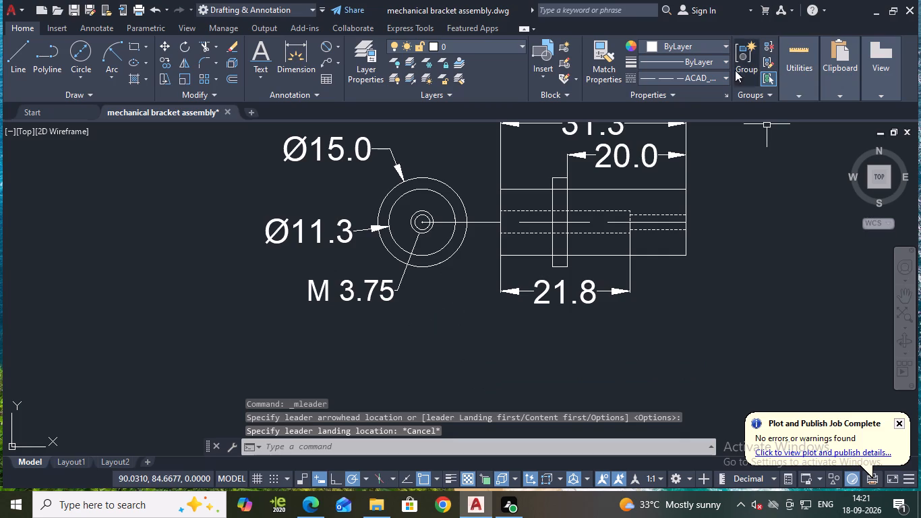
Set the current linetype to ByLayer.
{"action": "left_click", "coordinate": [718, 74]}
{"action": "left_click", "coordinate": [704, 95]}
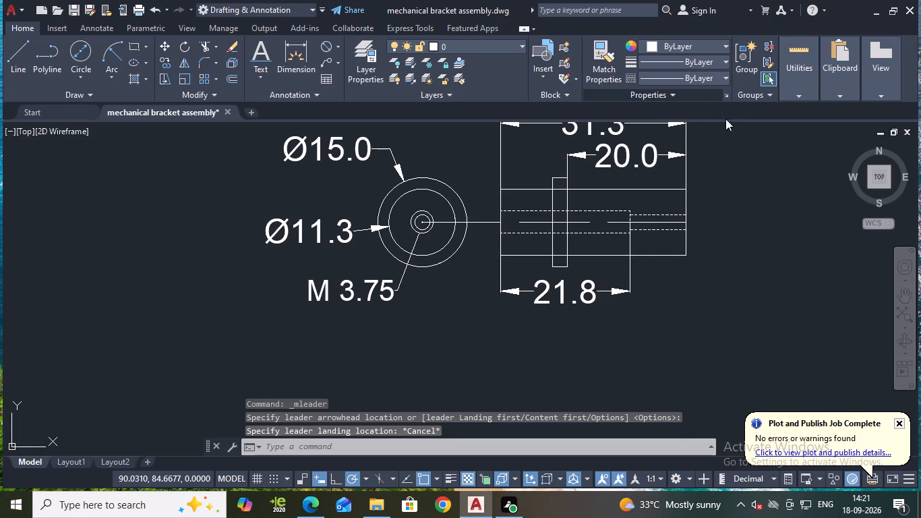
Add a multileader from the smallest hub circle to below the outer circle, with M 2.5 text at height 3.5.
{"action": "left_click", "coordinate": [329, 59]}
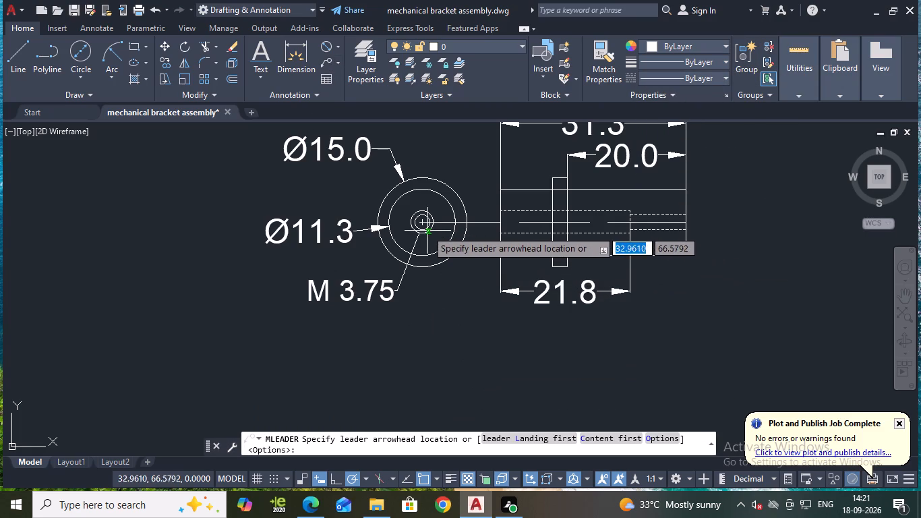
{"action": "scroll", "coordinate": [427, 227], "scroll_direction": "up", "scroll_amount": 2}
{"action": "left_click", "coordinate": [326, 61]}
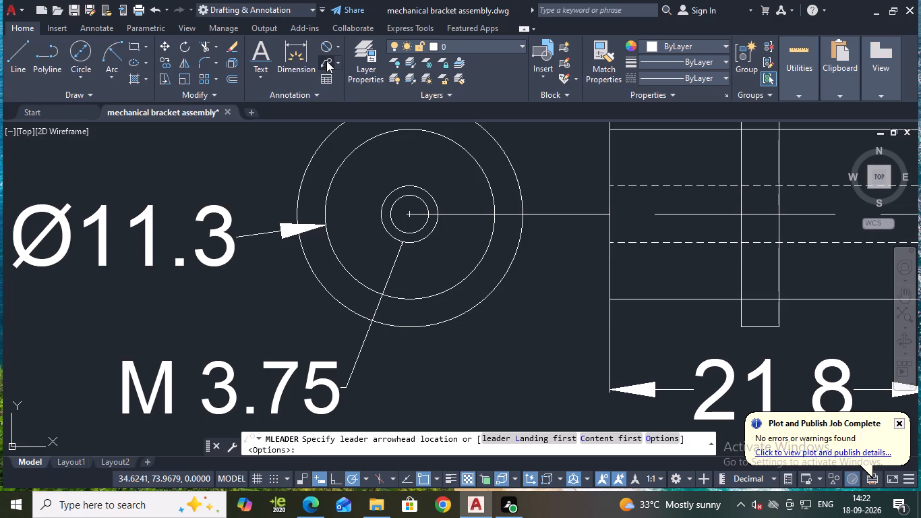
{"action": "left_click", "coordinate": [419, 227]}
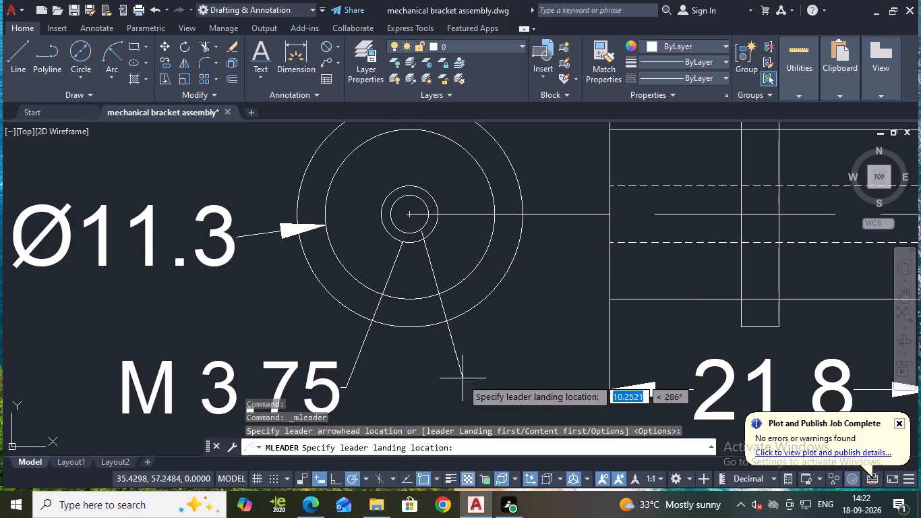
{"action": "middle_click_drag", "start_coordinate": [462, 378], "coordinate": [454, 248]}
{"action": "left_click", "coordinate": [450, 366]}
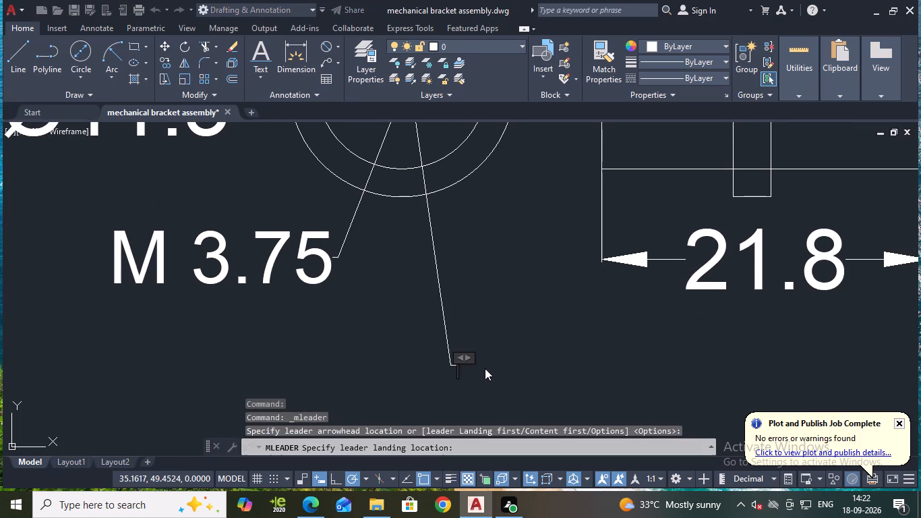
{"action": "left_click", "coordinate": [165, 63]}
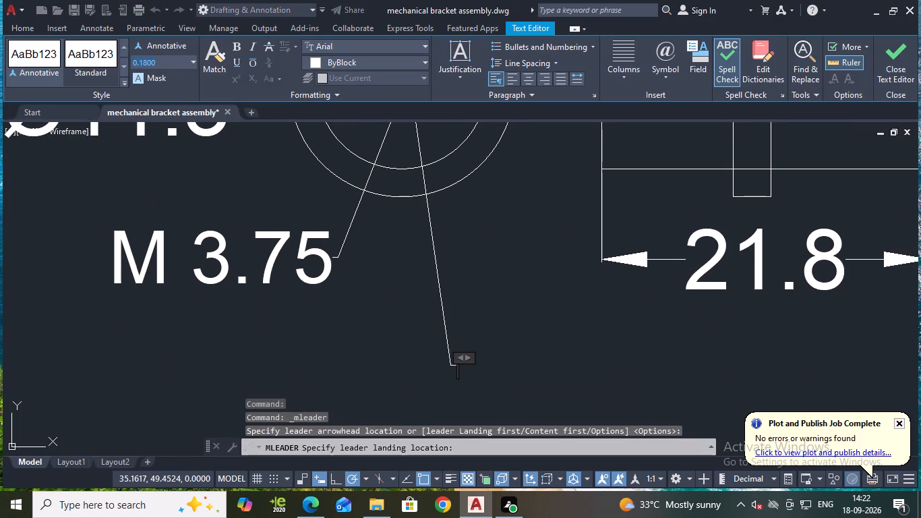
{"action": "type", "text": "3.5"}
{"action": "key", "text": "Return"}
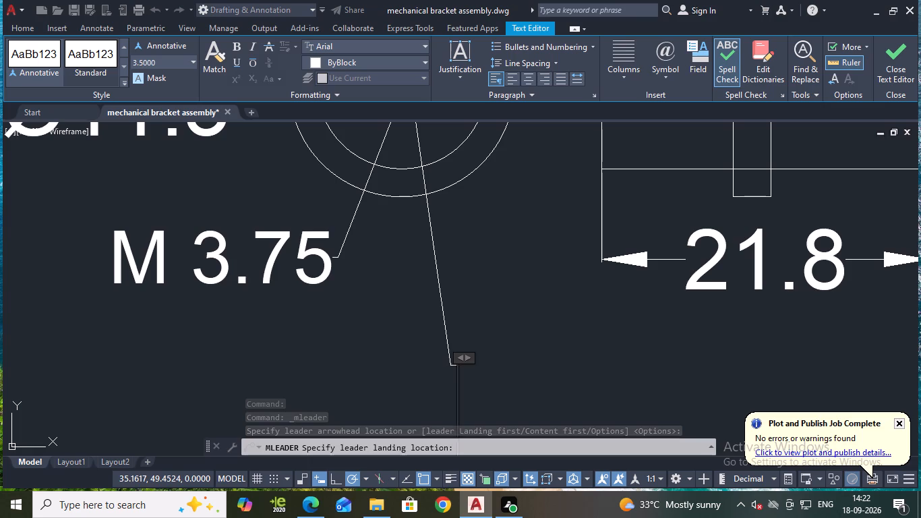
{"action": "type", "text": "M"}
{"action": "key", "text": "space"}
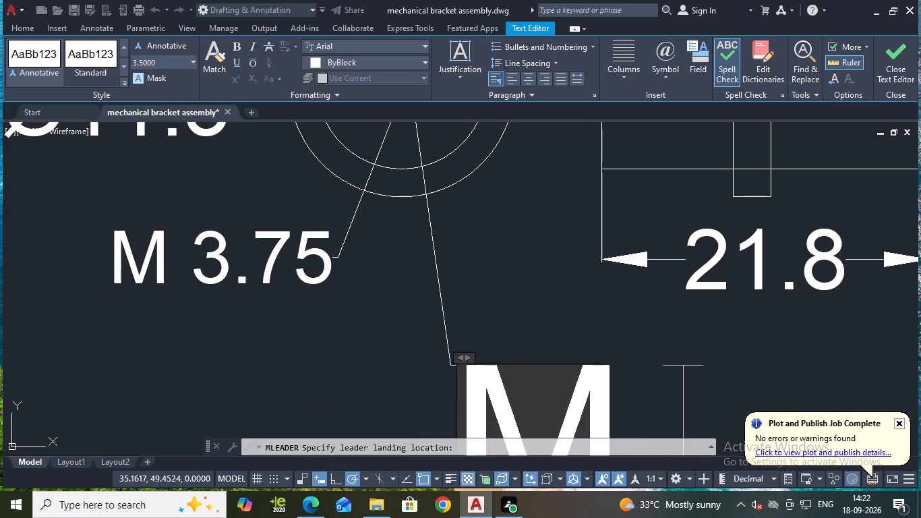
{"action": "type", "text": "2.5"}
{"action": "key", "text": "Return"}
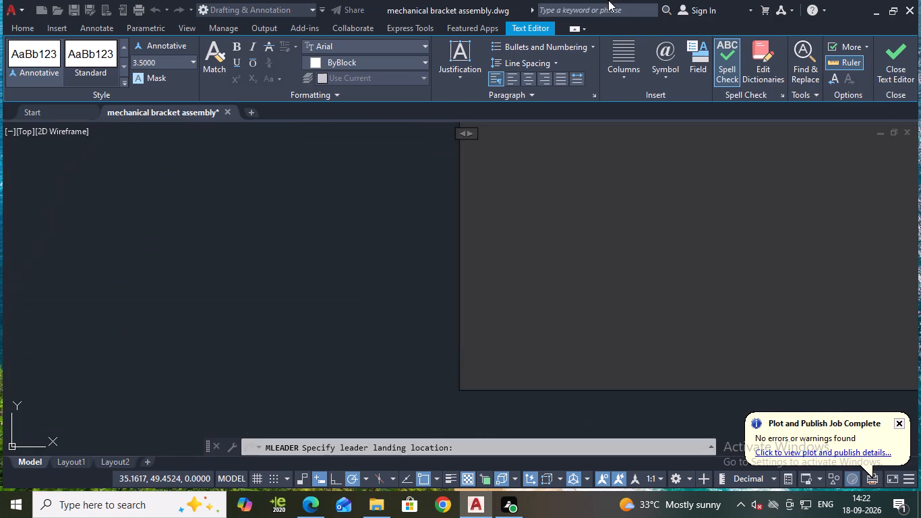
{"action": "scroll", "coordinate": [585, 198], "scroll_direction": "down", "scroll_amount": 4}
{"action": "left_click", "coordinate": [901, 53]}
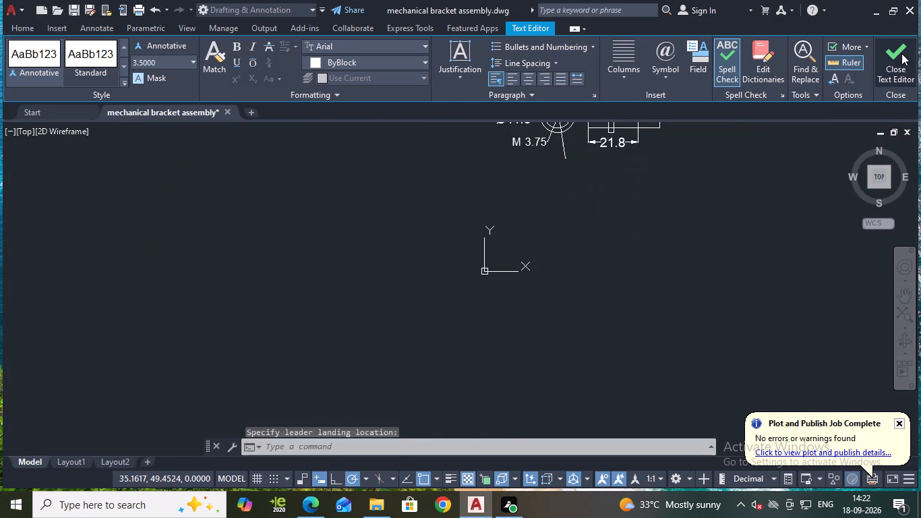
{"action": "scroll", "coordinate": [621, 157], "scroll_direction": "up", "scroll_amount": 2}
{"action": "middle_click_drag", "start_coordinate": [595, 171], "coordinate": [588, 173]}
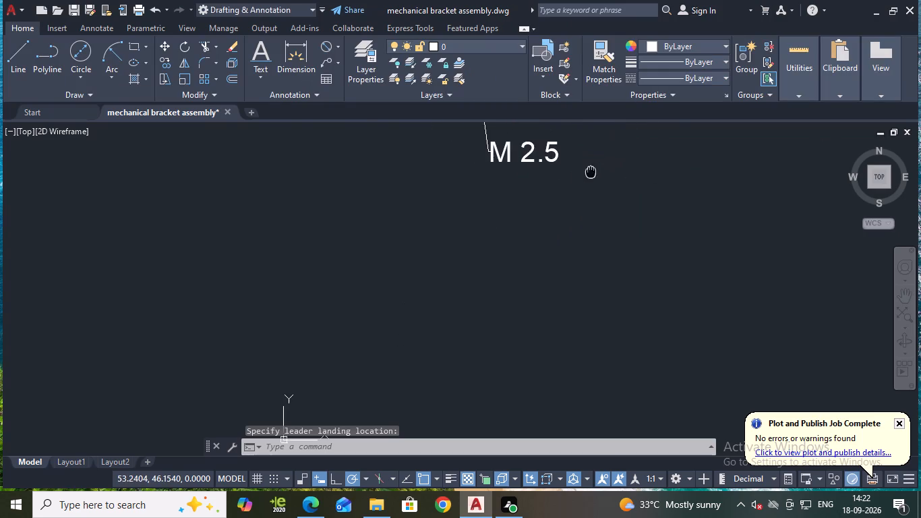
{"action": "middle_click_drag", "start_coordinate": [588, 173], "coordinate": [534, 233]}
{"action": "scroll", "coordinate": [529, 227], "scroll_direction": "down", "scroll_amount": 1}
{"action": "middle_click_drag", "start_coordinate": [531, 229], "coordinate": [478, 276]}
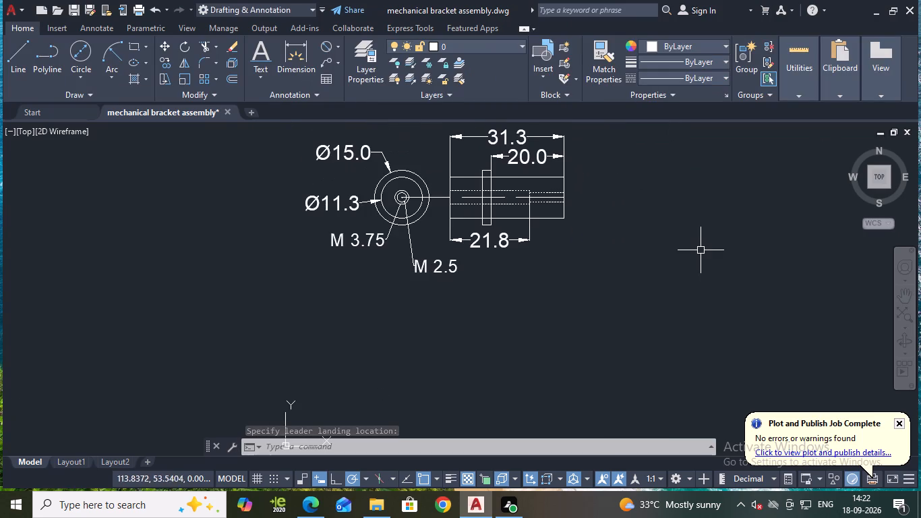
Save the drawing.
{"action": "key", "text": "ctrl+s"}
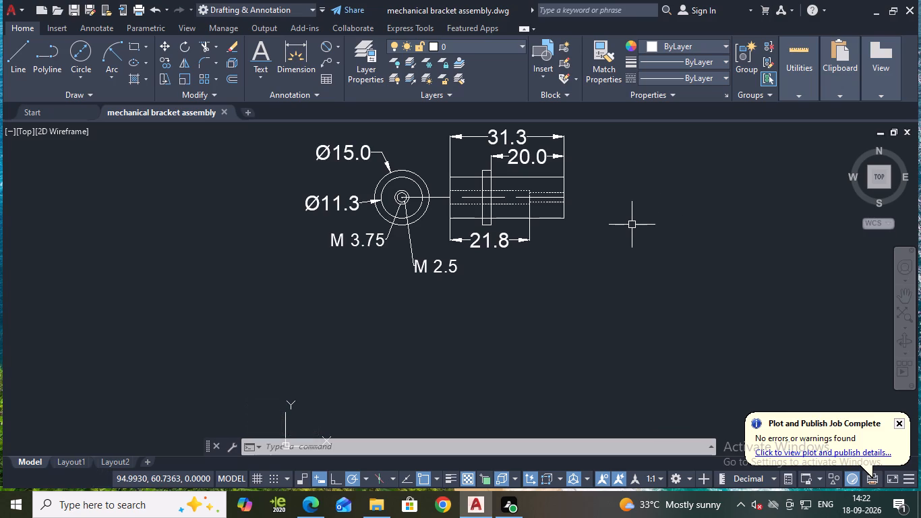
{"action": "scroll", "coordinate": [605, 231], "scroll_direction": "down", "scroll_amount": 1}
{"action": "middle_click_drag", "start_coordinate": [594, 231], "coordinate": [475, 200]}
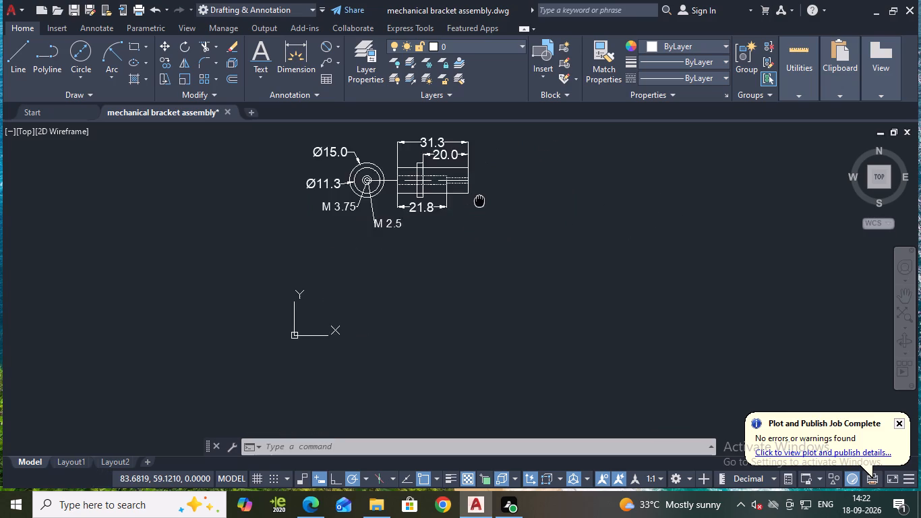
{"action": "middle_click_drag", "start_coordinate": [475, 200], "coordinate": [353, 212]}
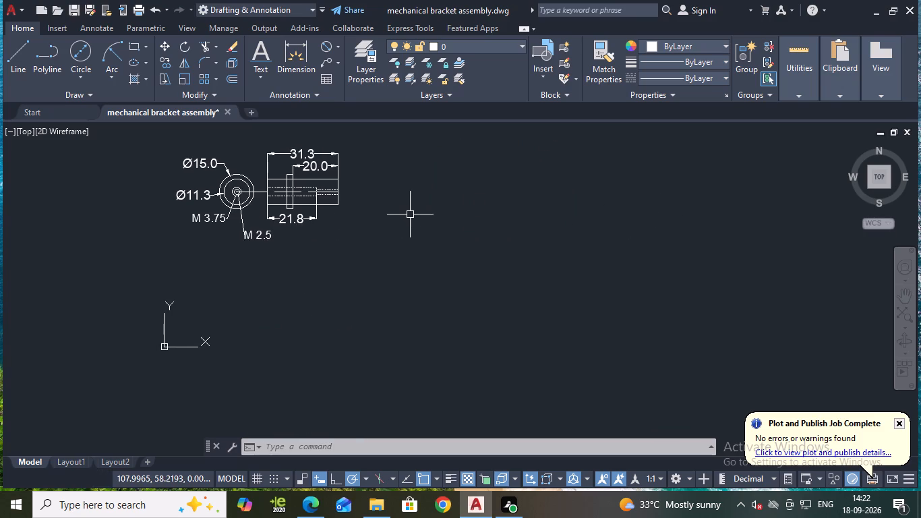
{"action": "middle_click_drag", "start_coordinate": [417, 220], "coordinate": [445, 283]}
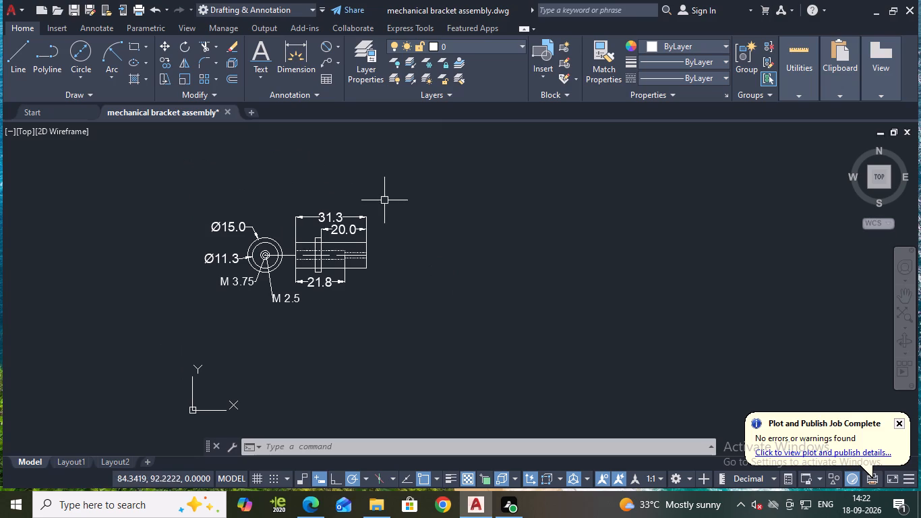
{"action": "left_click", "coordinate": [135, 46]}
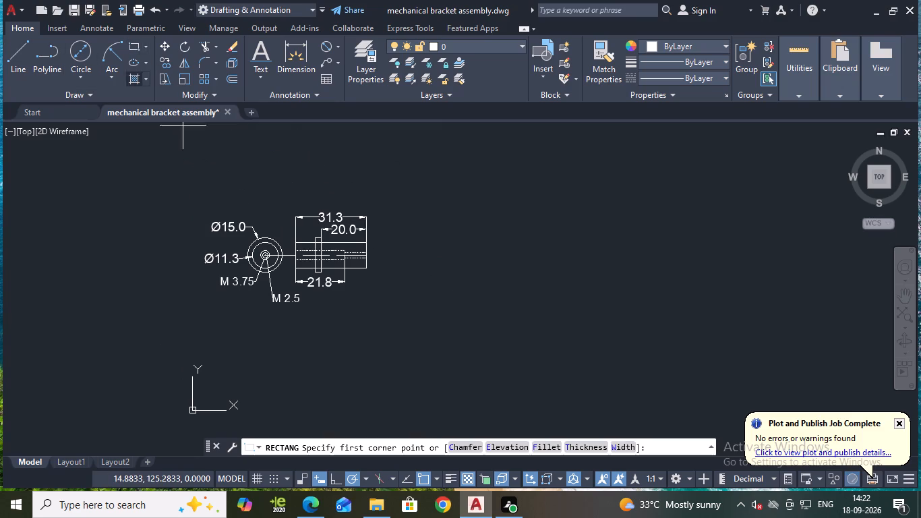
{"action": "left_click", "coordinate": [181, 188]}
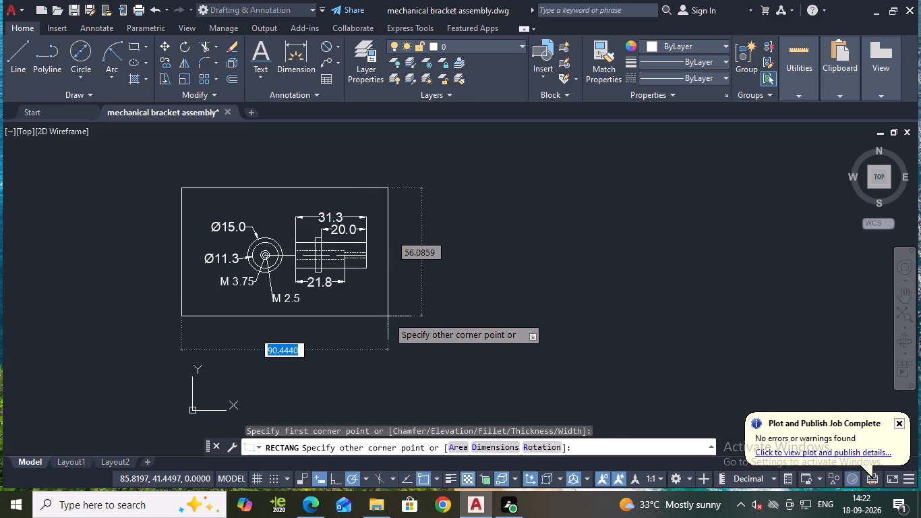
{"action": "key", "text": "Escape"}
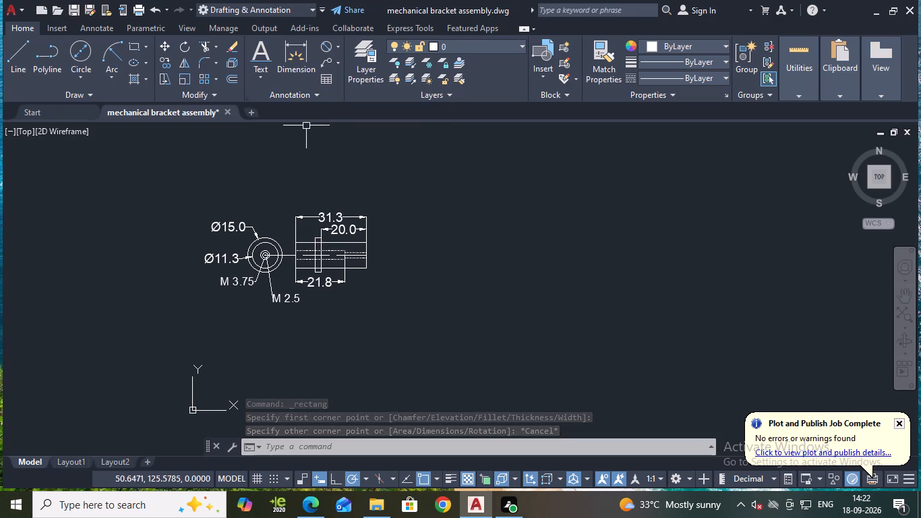
Add a multileader from the top of the outer hub circle to above it, with text 1 at height 3.5.
{"action": "scroll", "coordinate": [296, 178], "scroll_direction": "up", "scroll_amount": 1}
{"action": "middle_click_drag", "start_coordinate": [296, 178], "coordinate": [295, 170]}
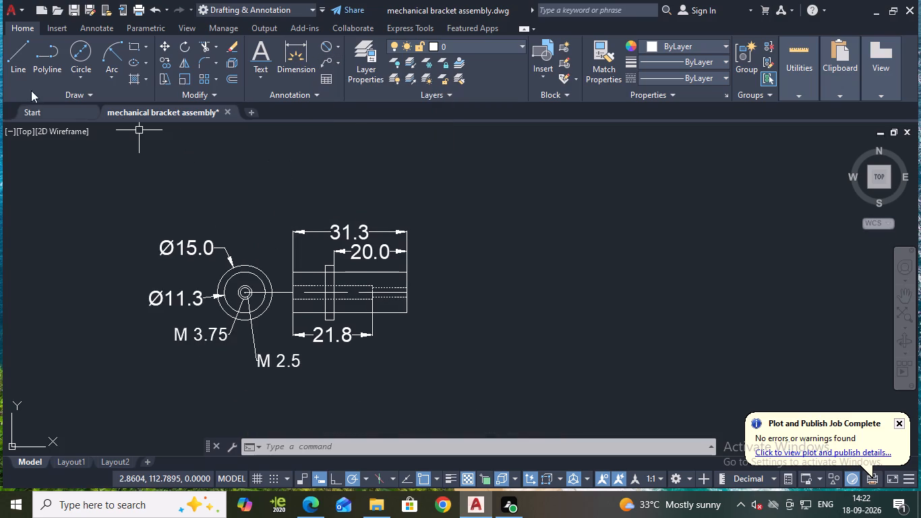
{"action": "left_click", "coordinate": [328, 63]}
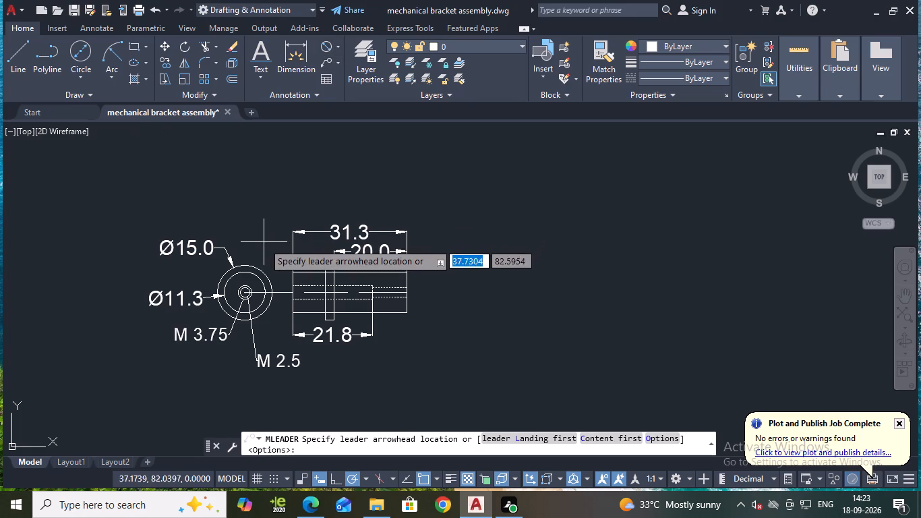
{"action": "left_click", "coordinate": [253, 266]}
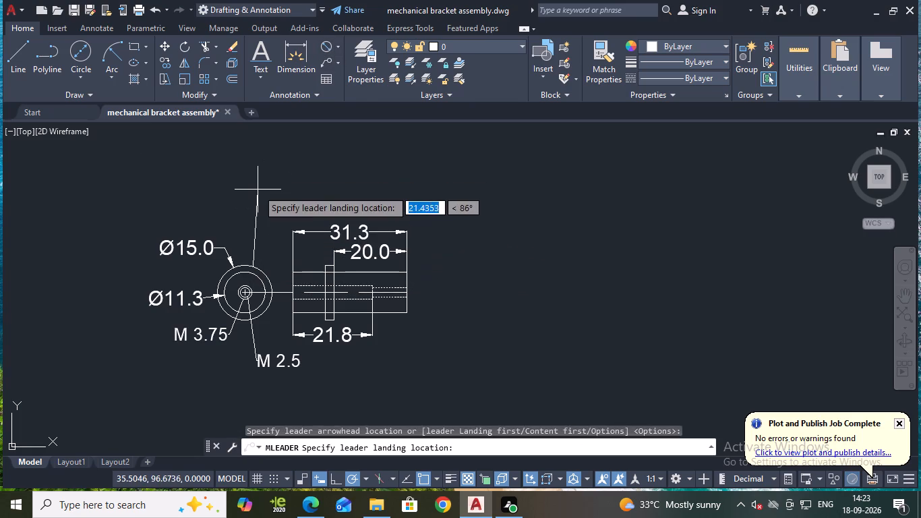
{"action": "left_click", "coordinate": [258, 190]}
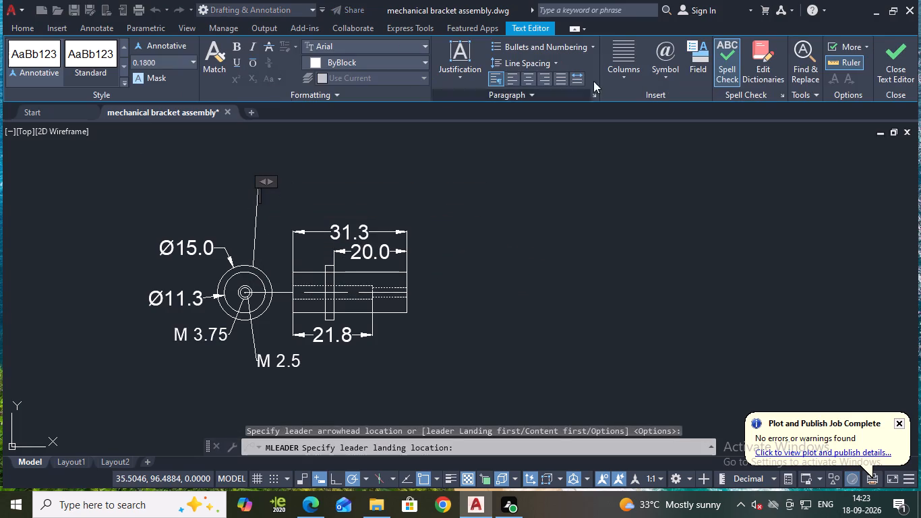
{"action": "left_click", "coordinate": [670, 77]}
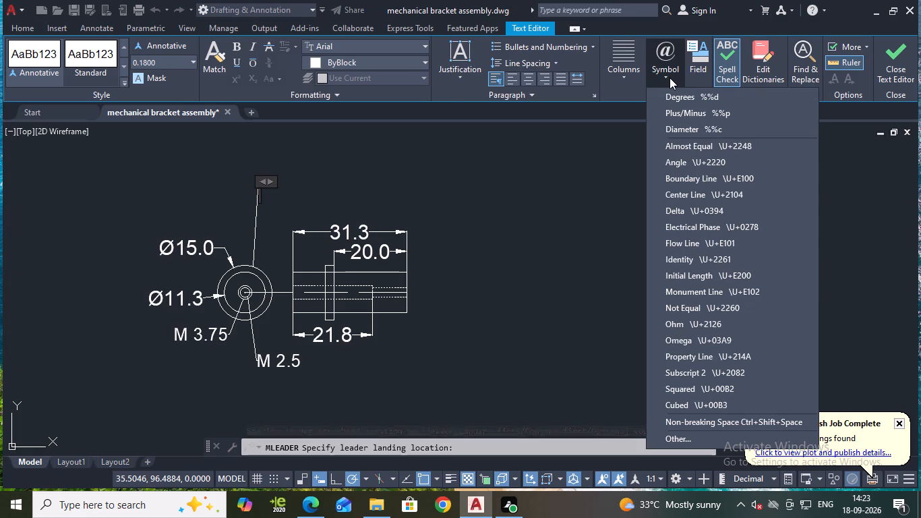
{"action": "left_click", "coordinate": [670, 78]}
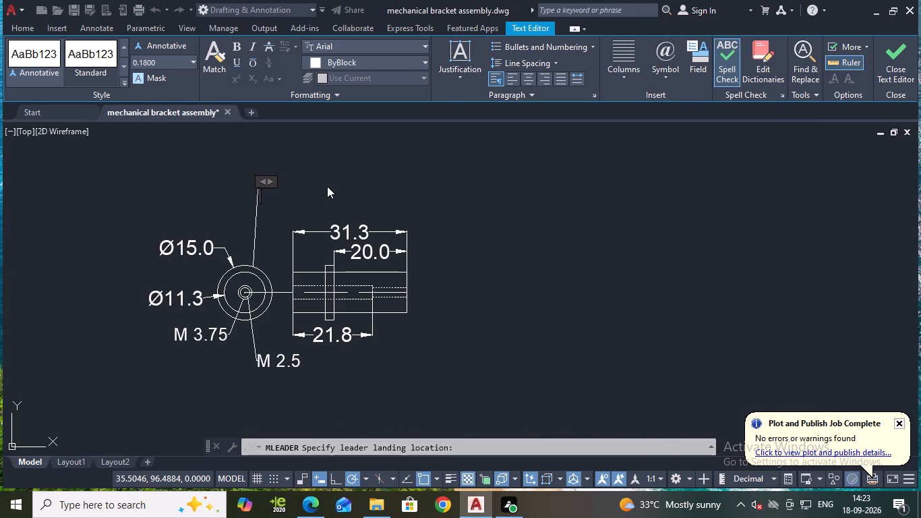
{"action": "key", "text": "o"}
{"action": "key", "text": "BackSpace"}
{"action": "left_click", "coordinate": [176, 59]}
{"action": "type", "text": "3.1"}
{"action": "key", "text": "BackSpace"}
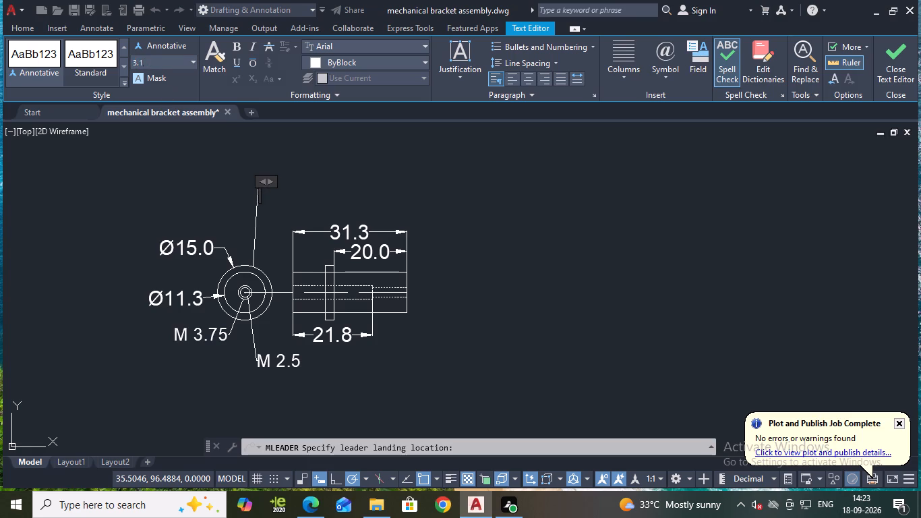
{"action": "key", "text": "5"}
{"action": "key", "text": "Return"}
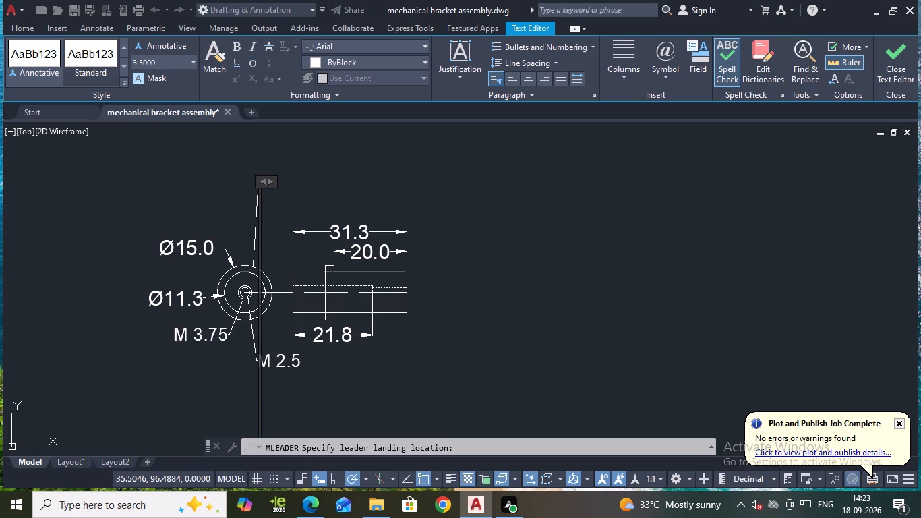
{"action": "key", "text": "0"}
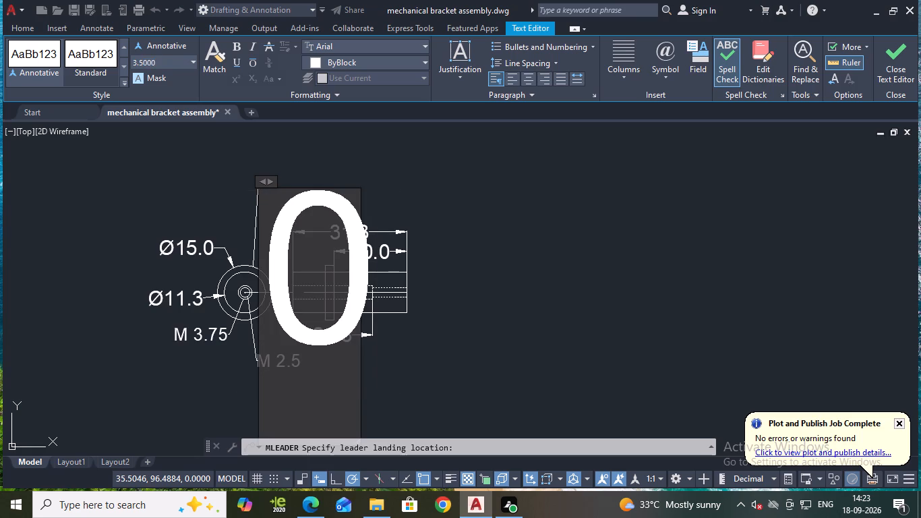
{"action": "key", "text": "BackSpace"}
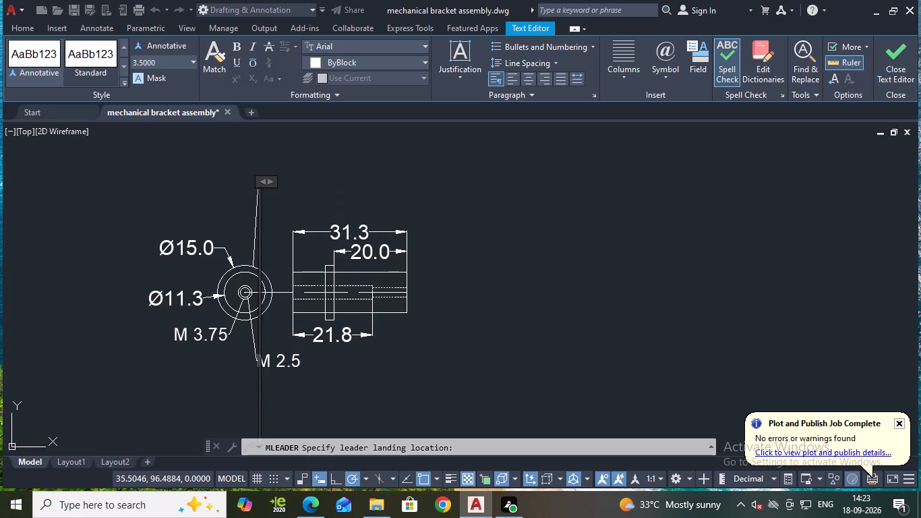
{"action": "key", "text": "1"}
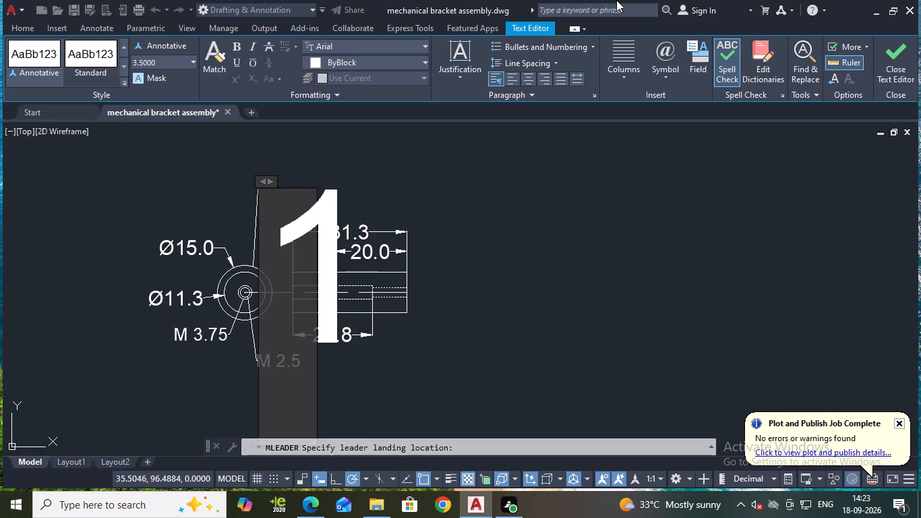
{"action": "left_click", "coordinate": [884, 62]}
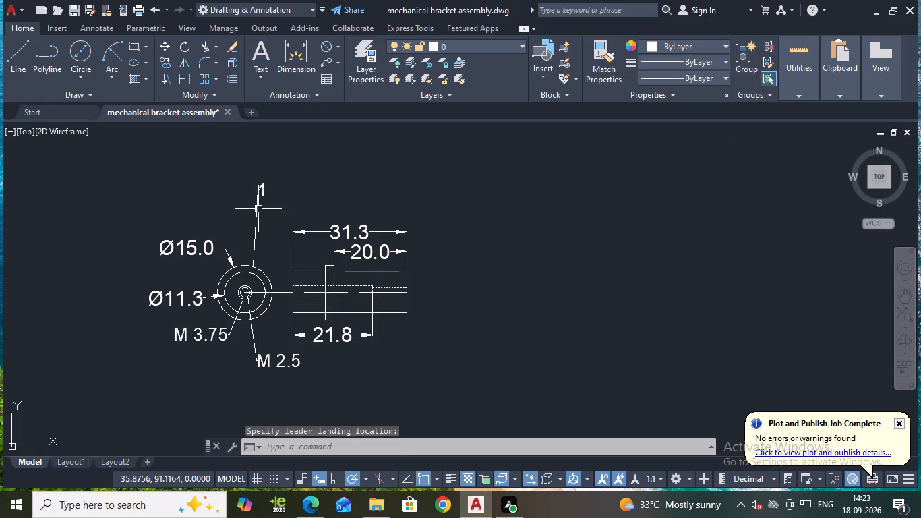
Reposition the part number 1 leader text up and to the right, and lengthen its horizontal landing.
{"action": "scroll", "coordinate": [258, 209], "scroll_direction": "up", "scroll_amount": 2}
{"action": "scroll", "coordinate": [266, 202], "scroll_direction": "down", "scroll_amount": 2}
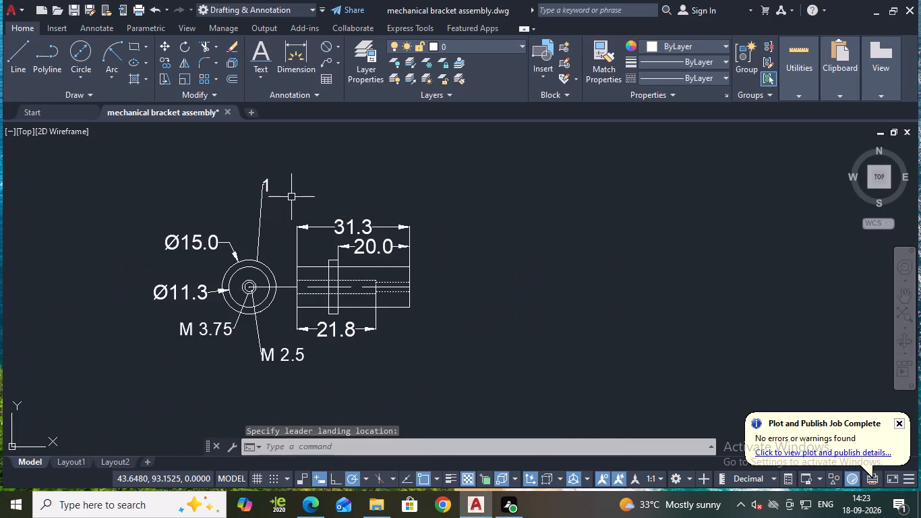
{"action": "left_click", "coordinate": [267, 185]}
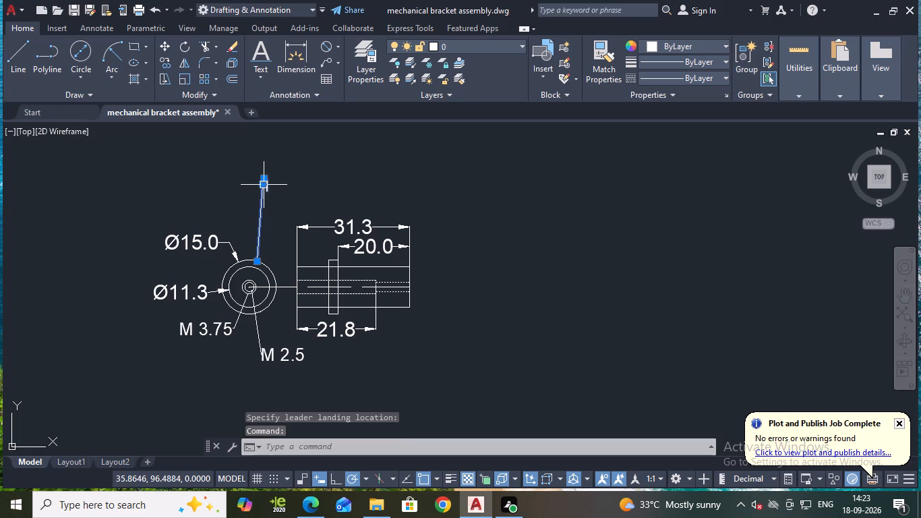
{"action": "left_click", "coordinate": [266, 179]}
{"action": "left_click", "coordinate": [280, 172]}
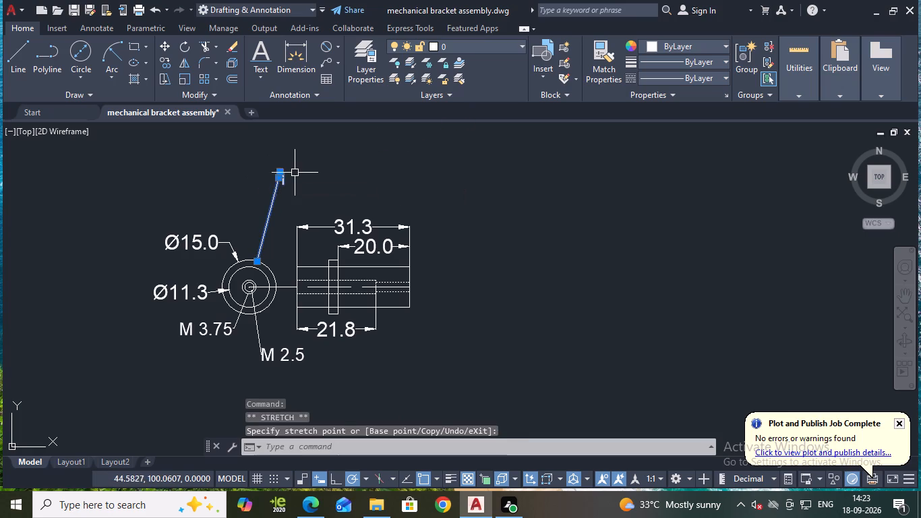
{"action": "scroll", "coordinate": [286, 177], "scroll_direction": "up", "scroll_amount": 2}
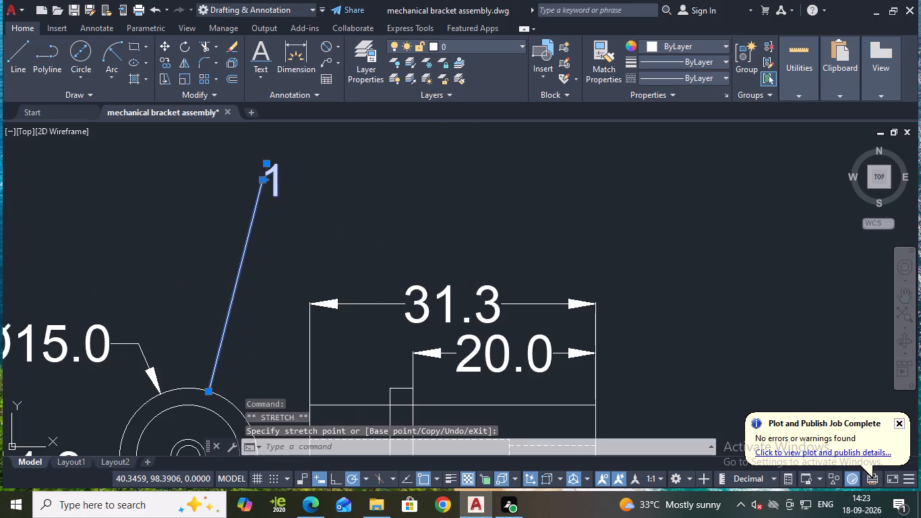
{"action": "left_click", "coordinate": [267, 179]}
{"action": "left_click", "coordinate": [301, 179]}
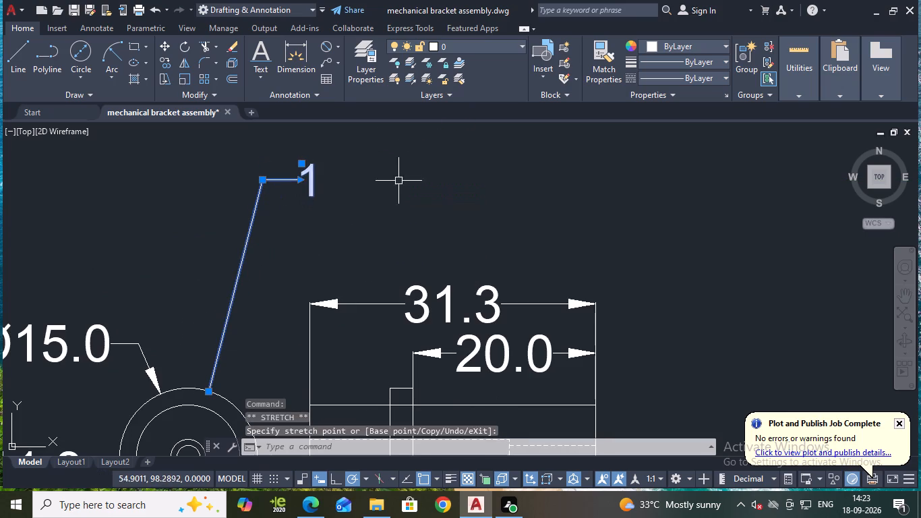
{"action": "scroll", "coordinate": [398, 181], "scroll_direction": "down", "scroll_amount": 2}
{"action": "key", "text": "Escape"}
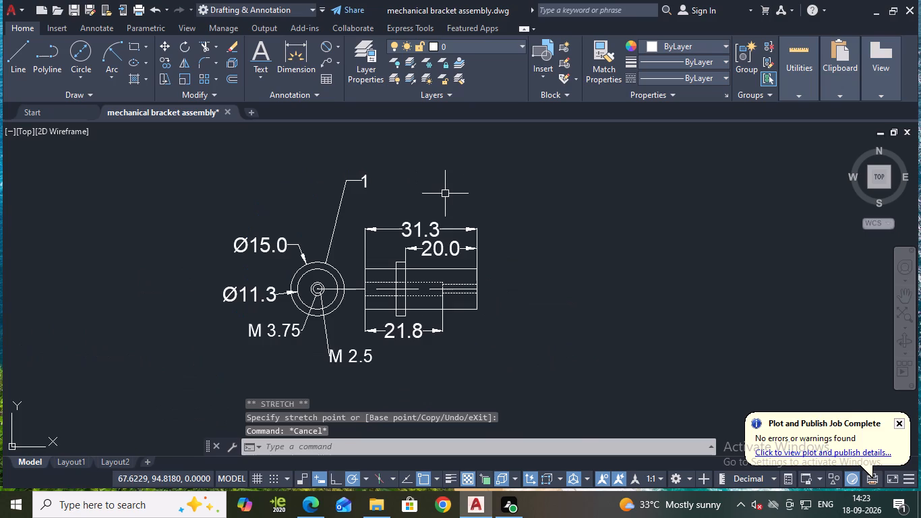
Save the drawing.
{"action": "scroll", "coordinate": [487, 204], "scroll_direction": "down", "scroll_amount": 1}
{"action": "middle_click_drag", "start_coordinate": [537, 211], "coordinate": [496, 203]}
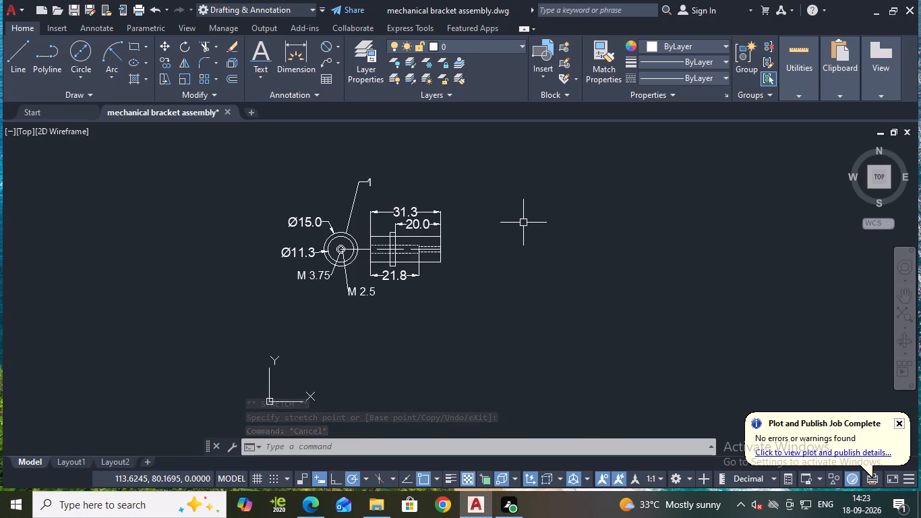
{"action": "key", "text": "ctrl+s"}
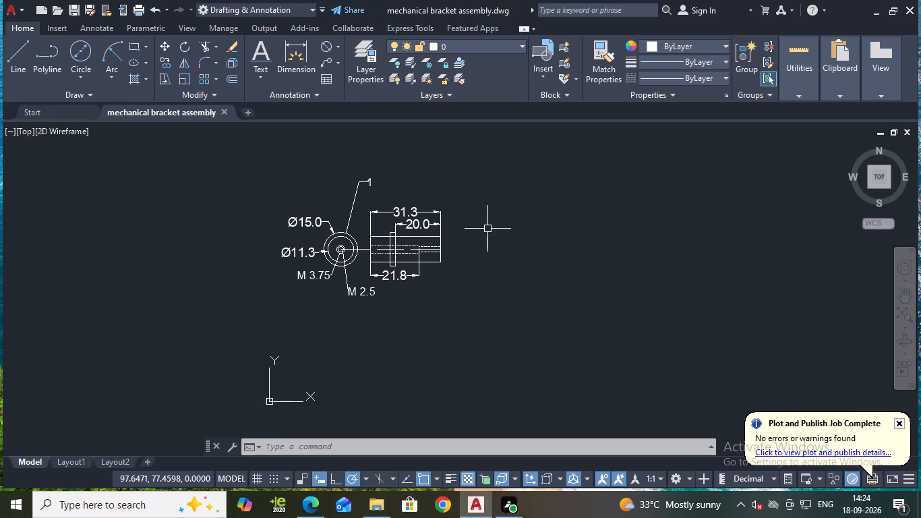
Draw a circle of diameter 30 to the right of the dimensioned side view.
{"action": "middle_click_drag", "start_coordinate": [489, 231], "coordinate": [322, 181]}
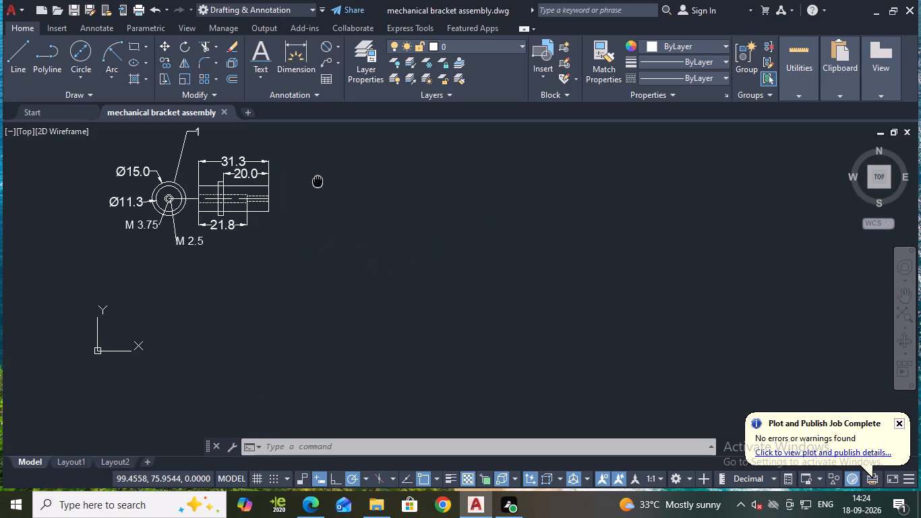
{"action": "scroll", "coordinate": [322, 181], "scroll_direction": "up", "scroll_amount": 1}
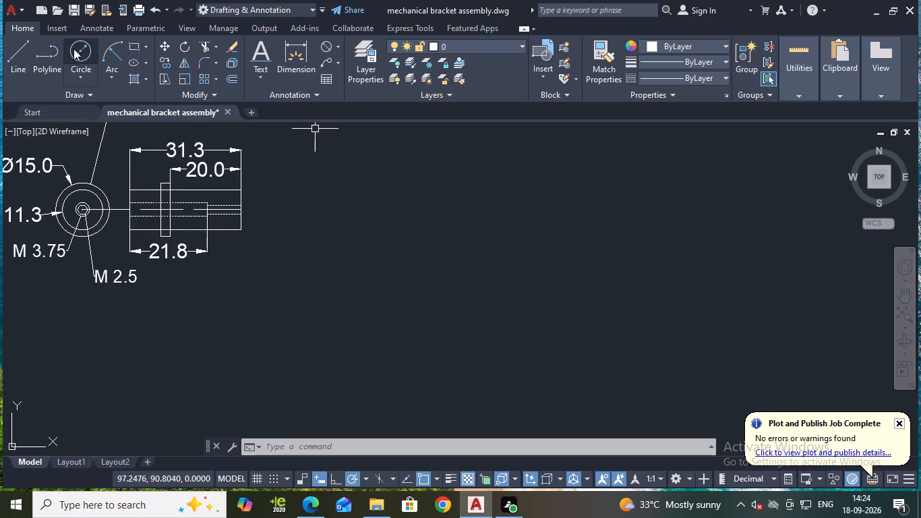
{"action": "left_click", "coordinate": [84, 53]}
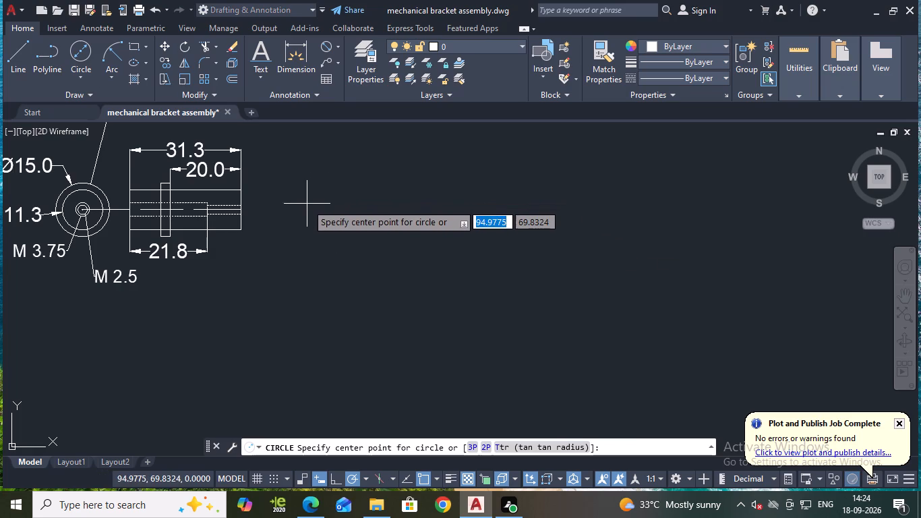
{"action": "left_click", "coordinate": [318, 202]}
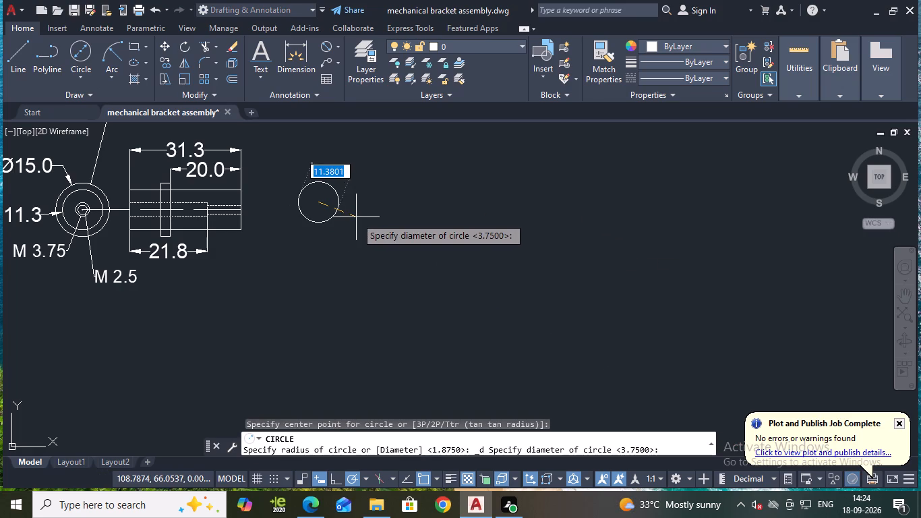
{"action": "key", "text": "d"}
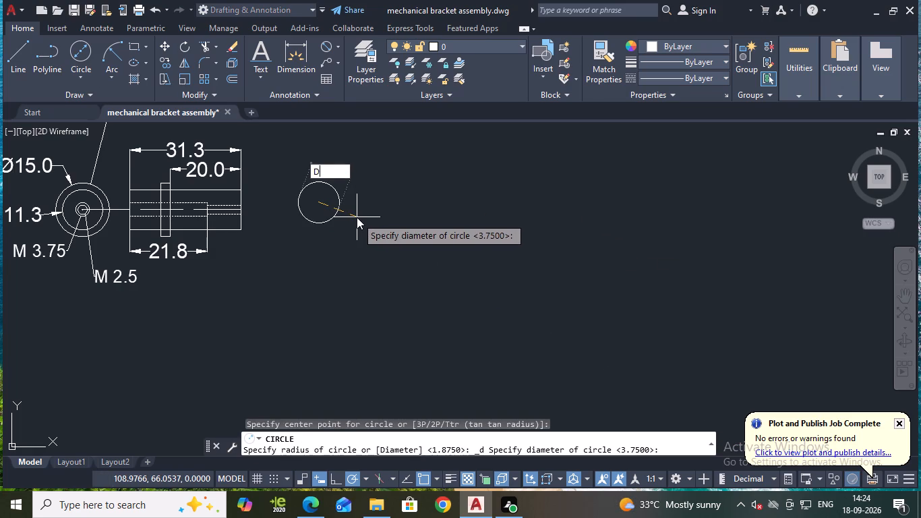
{"action": "key", "text": "Return"}
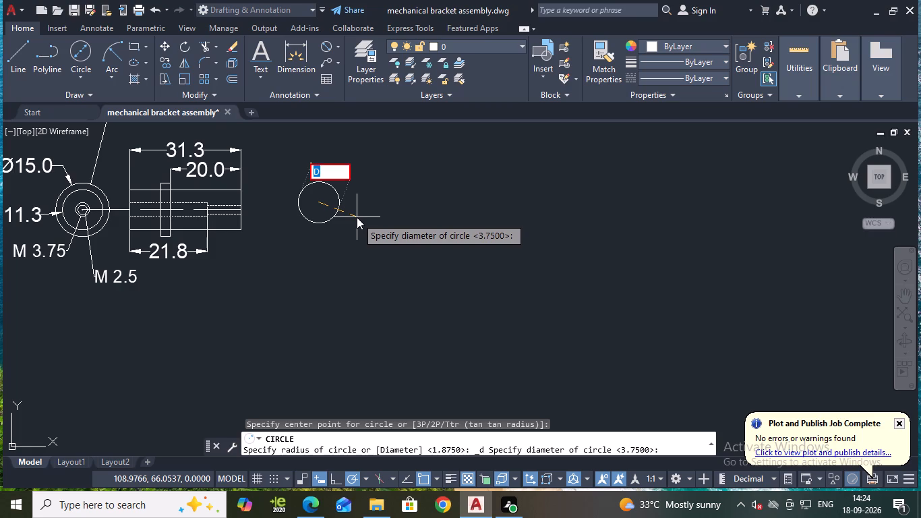
{"action": "type", "text": "30"}
{"action": "key", "text": "Return"}
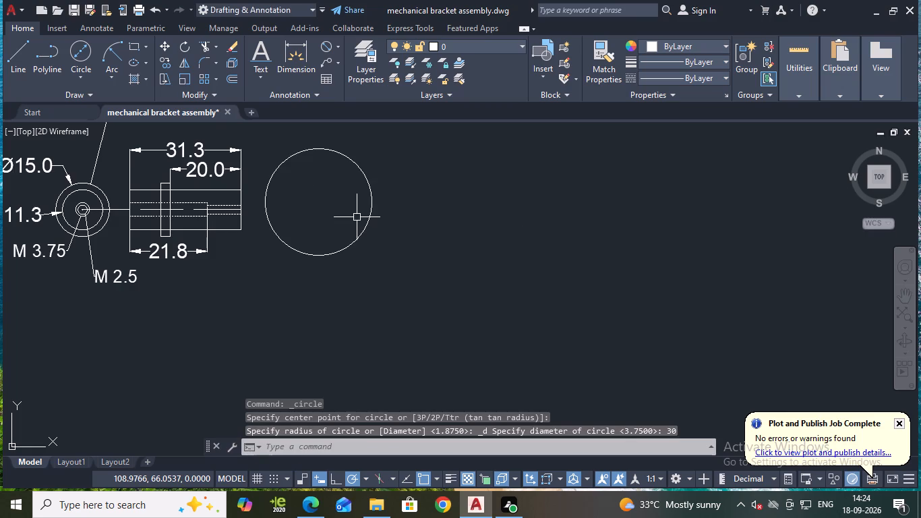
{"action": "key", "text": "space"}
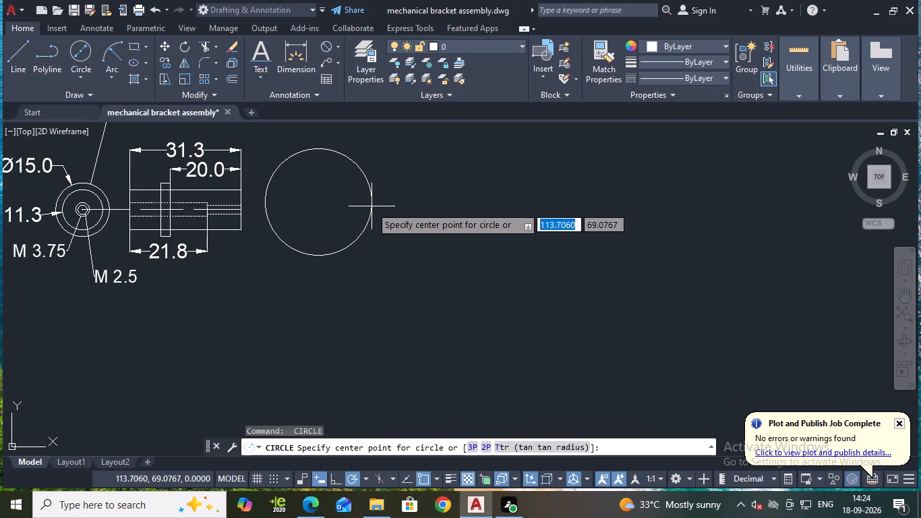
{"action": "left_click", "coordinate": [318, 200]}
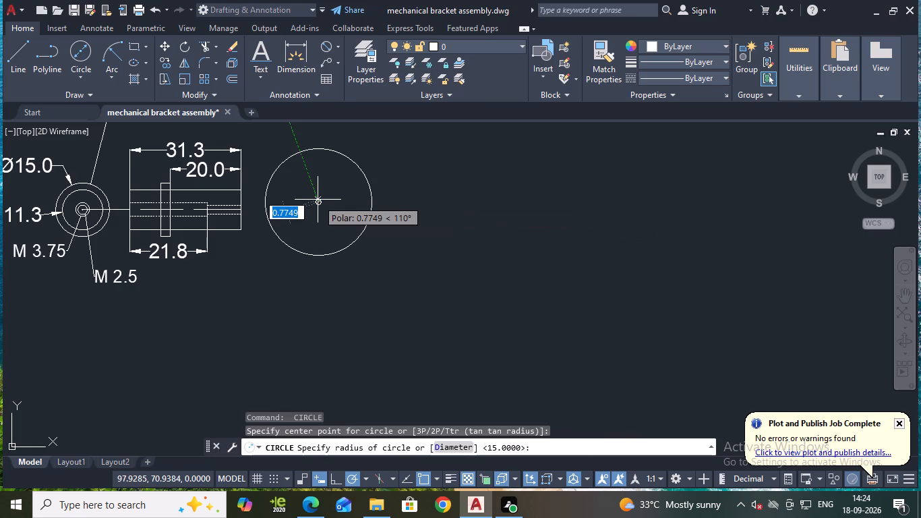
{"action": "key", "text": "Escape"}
Draw a concentric circle of diameter 11.25 inside the 30-diameter circle.
{"action": "key", "text": "space"}
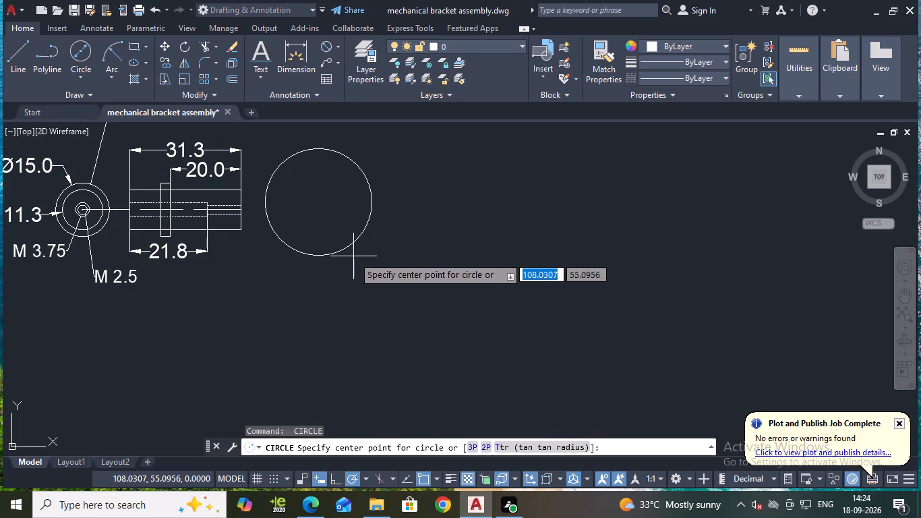
{"action": "left_click", "coordinate": [317, 204]}
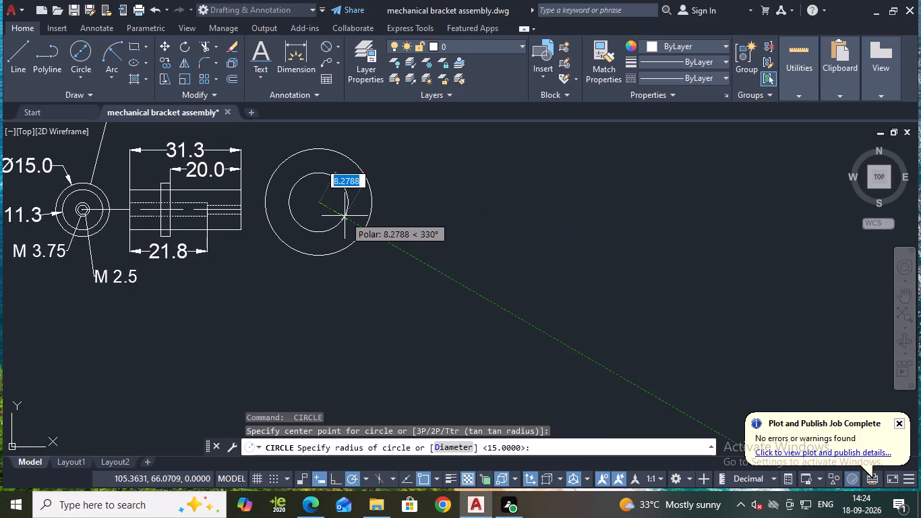
{"action": "key", "text": "d"}
{"action": "key", "text": "Return"}
{"action": "type", "text": "11."}
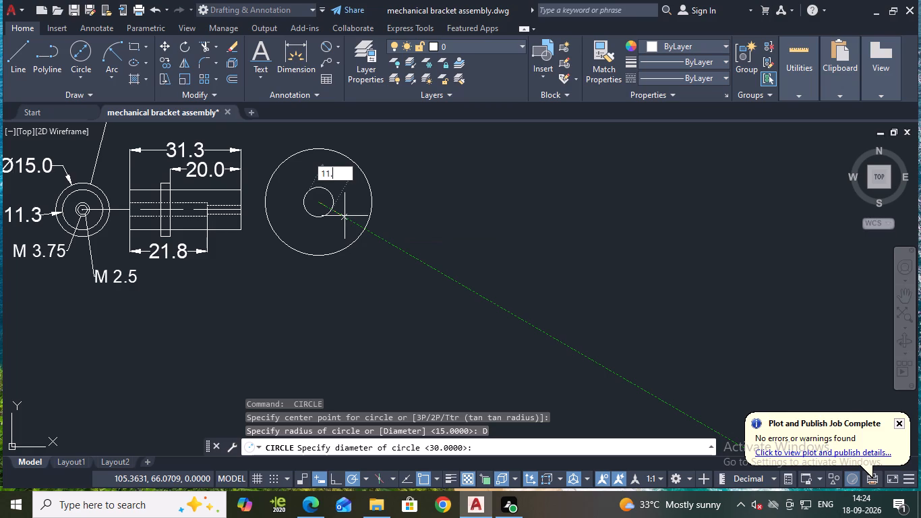
{"action": "type", "text": "25"}
{"action": "key", "text": "Return"}
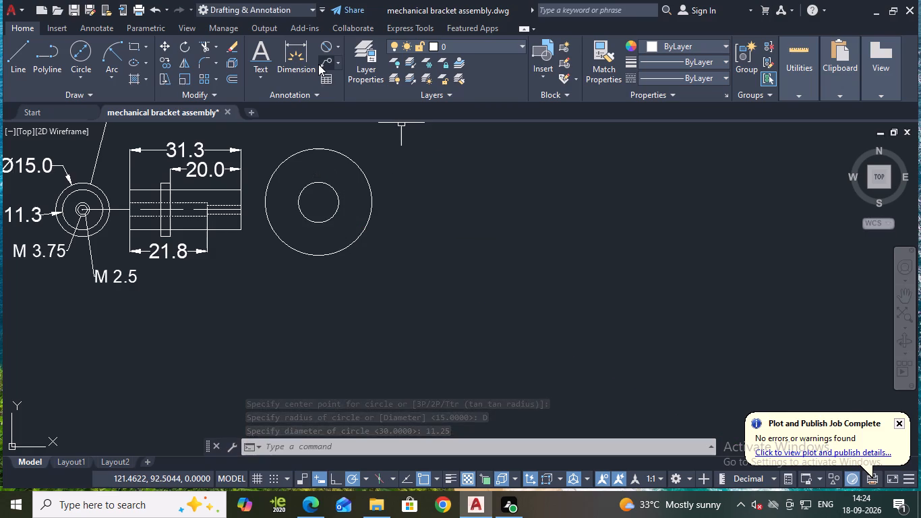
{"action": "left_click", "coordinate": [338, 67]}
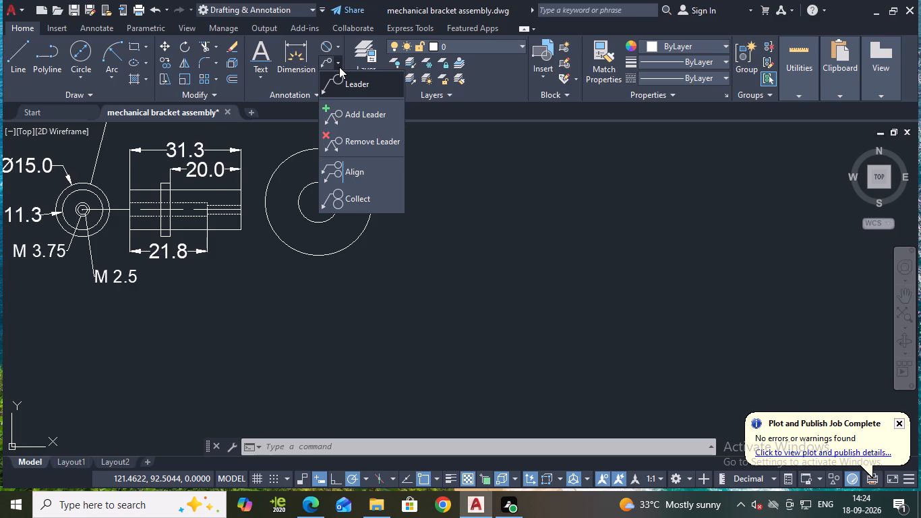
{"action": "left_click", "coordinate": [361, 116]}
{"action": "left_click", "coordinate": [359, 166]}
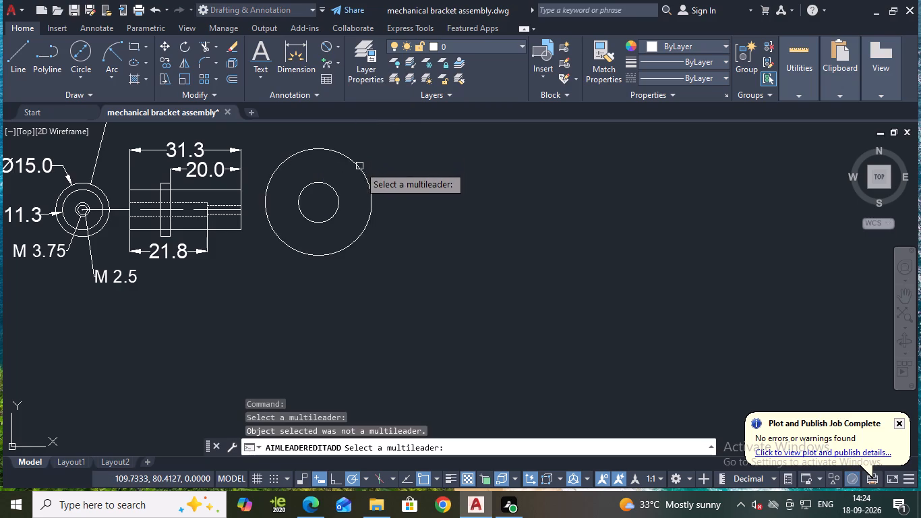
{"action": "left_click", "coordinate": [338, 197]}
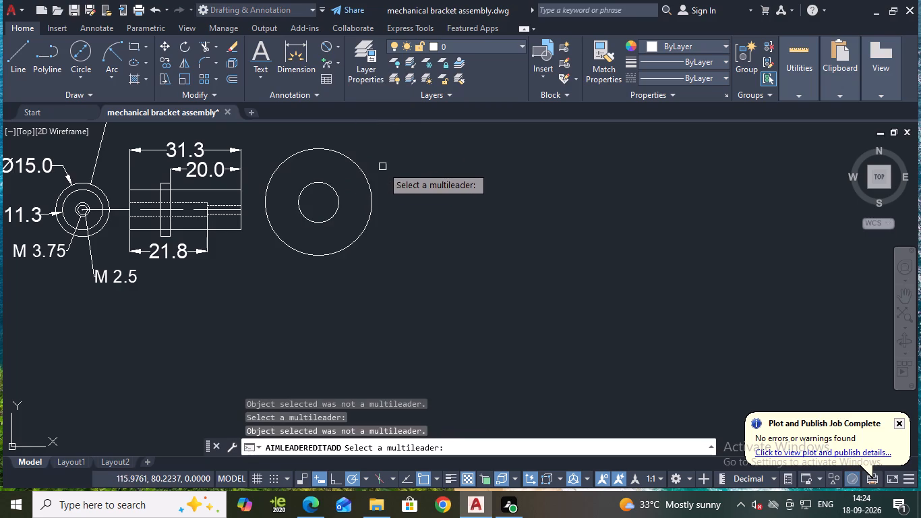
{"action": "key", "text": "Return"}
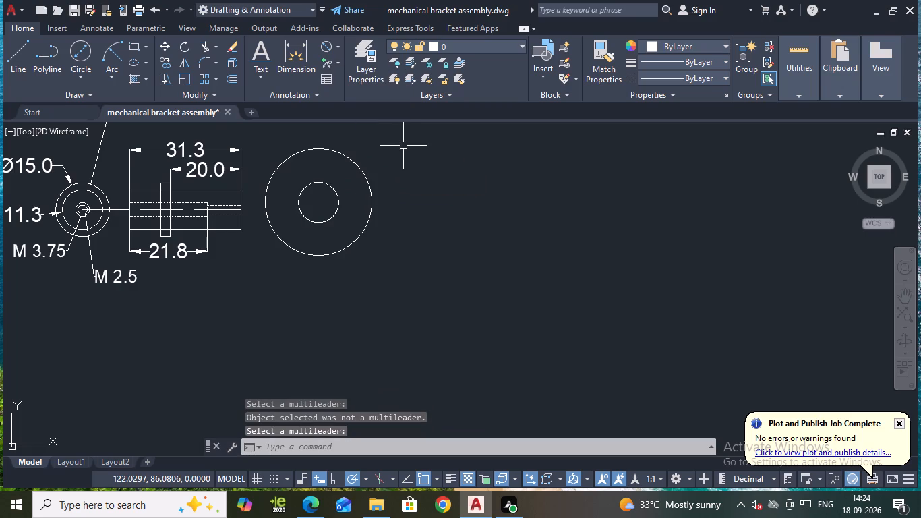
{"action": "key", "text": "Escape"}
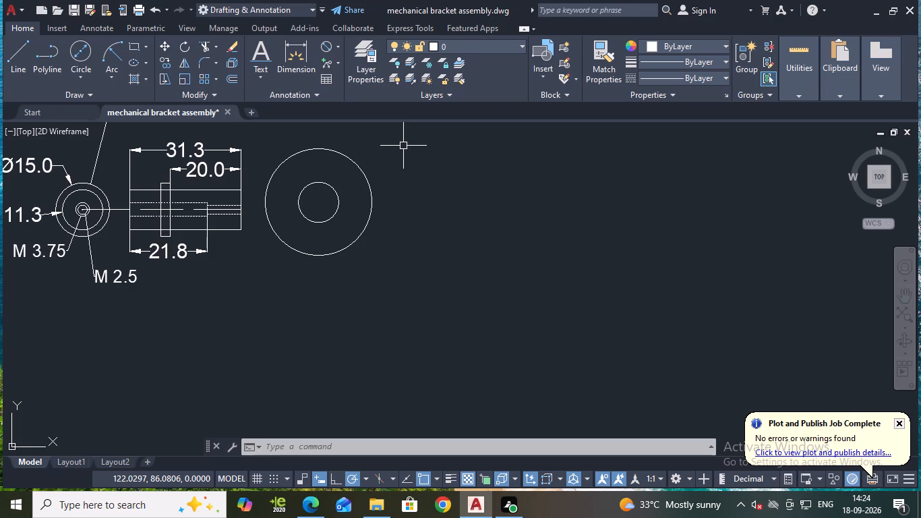
Draw a horizontal centre line from the centre of the new concentric circles to the right, well past the outer circle.
{"action": "left_click", "coordinate": [26, 53]}
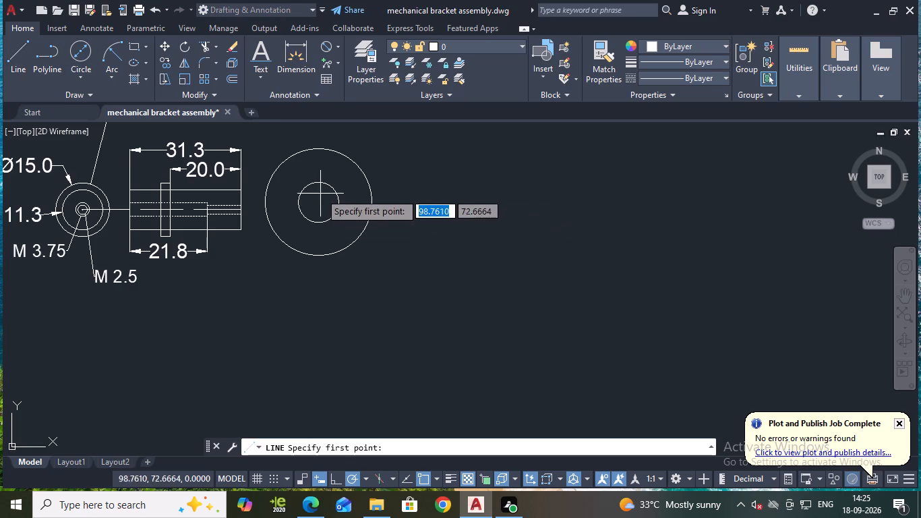
{"action": "left_click", "coordinate": [320, 202]}
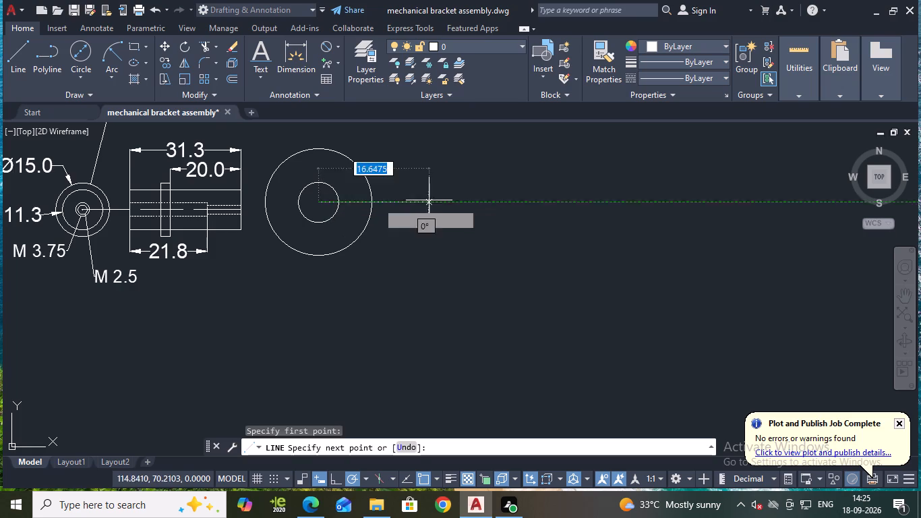
{"action": "left_click", "coordinate": [483, 201]}
{"action": "key", "text": "Escape"}
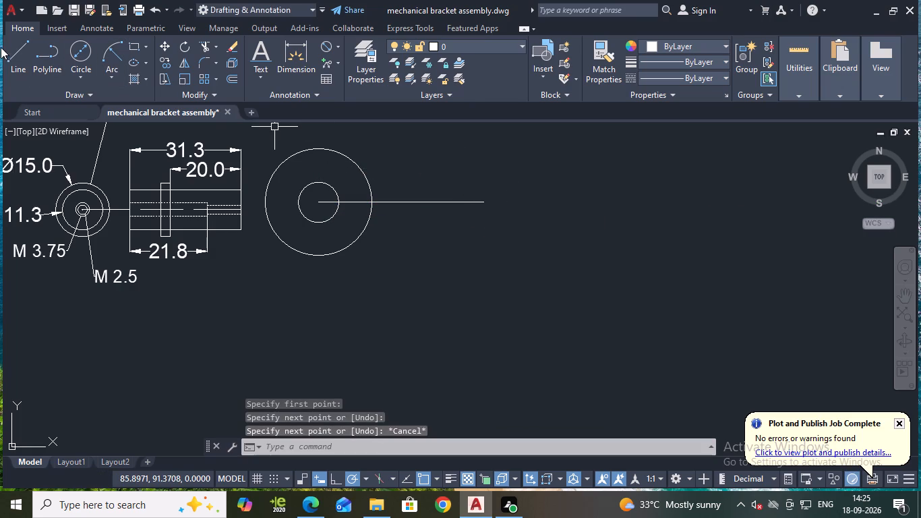
Draw horizontal projection lines about 50 units long to the right from the top and bottom quadrants of the 30-diameter circle.
{"action": "left_click", "coordinate": [20, 55]}
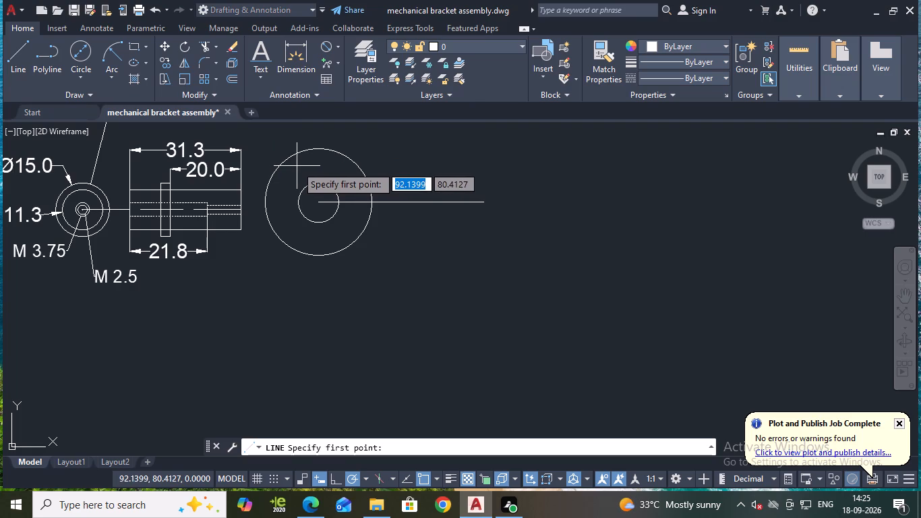
{"action": "left_click", "coordinate": [318, 148]}
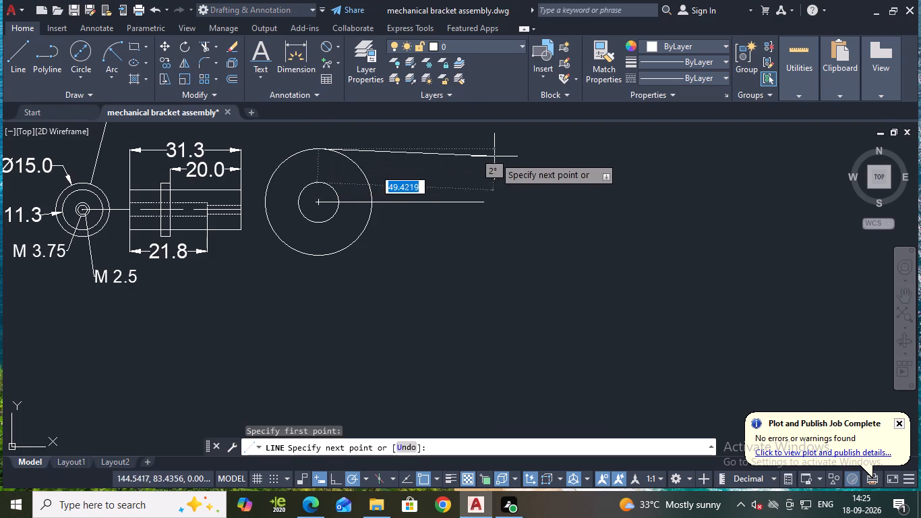
{"action": "left_click", "coordinate": [501, 151]}
{"action": "key", "text": "Escape"}
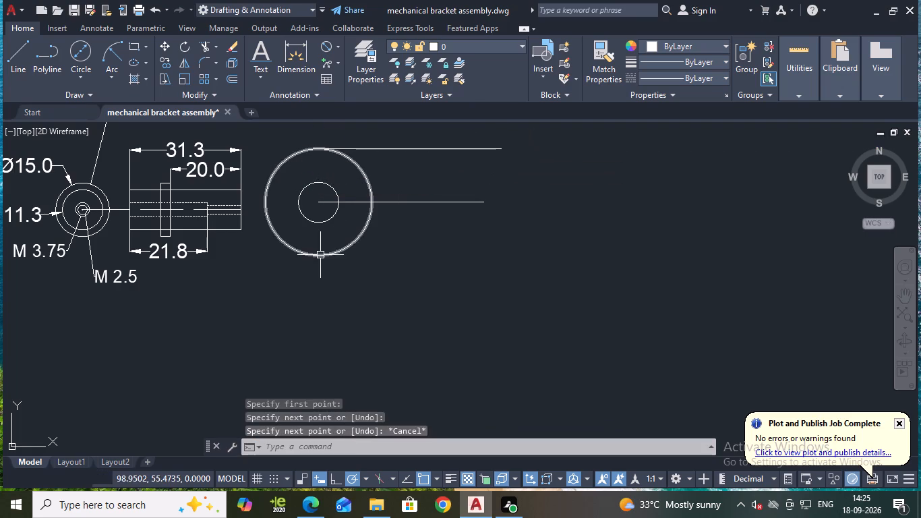
{"action": "key", "text": "space"}
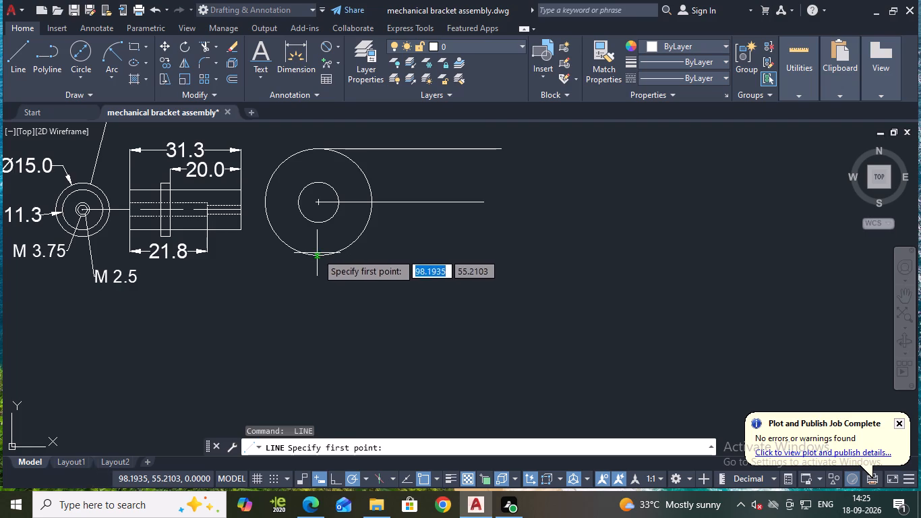
{"action": "left_click", "coordinate": [317, 253]}
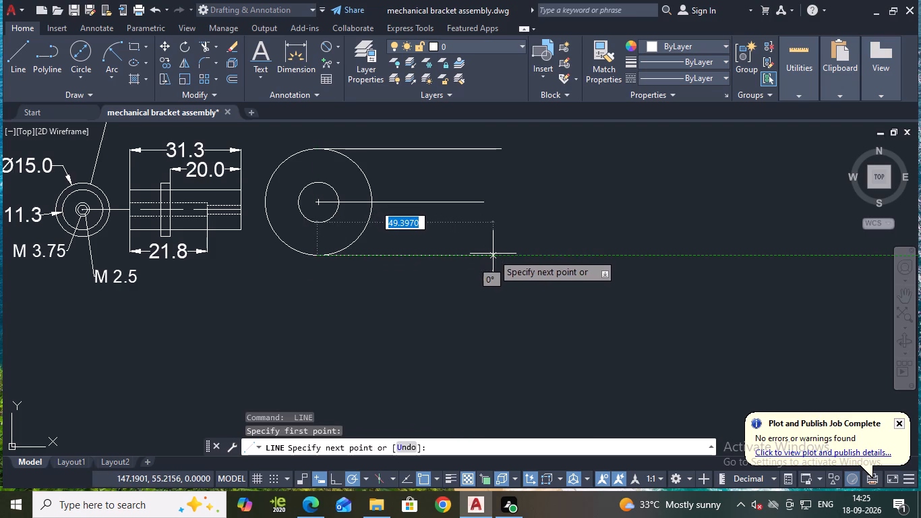
{"action": "left_click", "coordinate": [493, 255]}
{"action": "key", "text": "Escape"}
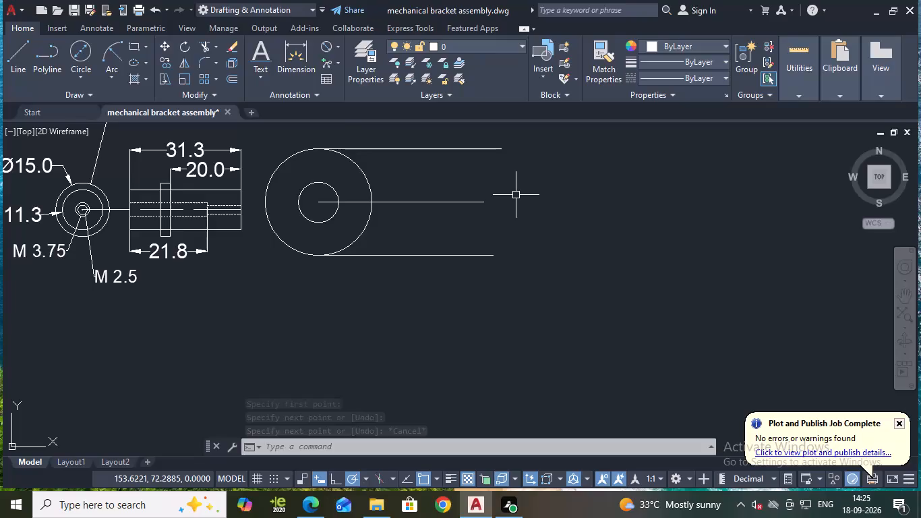
Draw a vertical line about 30 units long between the two projection lines, a short distance right of the outer circle.
{"action": "left_click", "coordinate": [23, 45]}
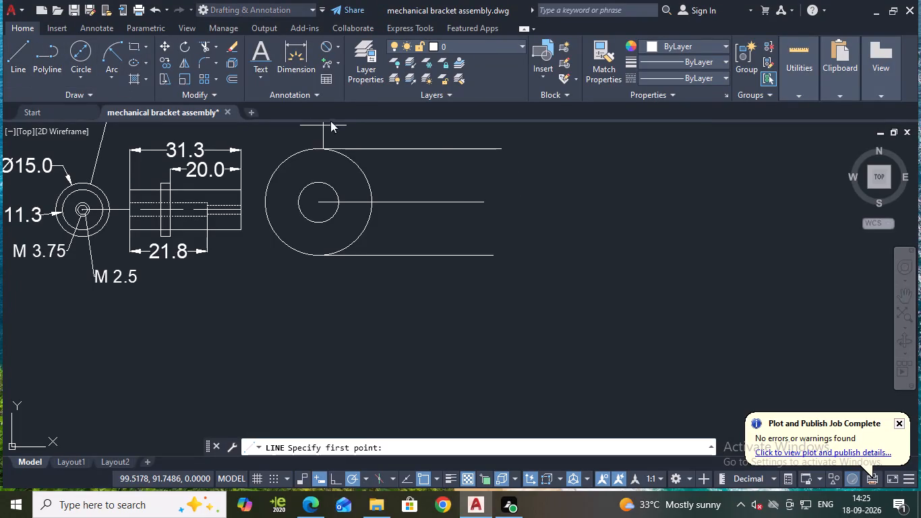
{"action": "left_click", "coordinate": [421, 149]}
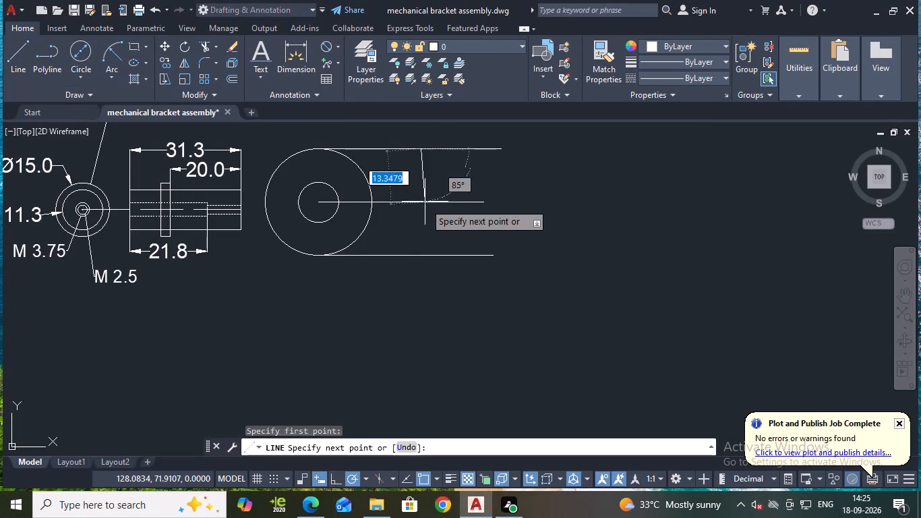
{"action": "left_click", "coordinate": [421, 254]}
{"action": "key", "text": "Escape"}
Offset the new vertical line 10 units to the right.
{"action": "key", "text": "o"}
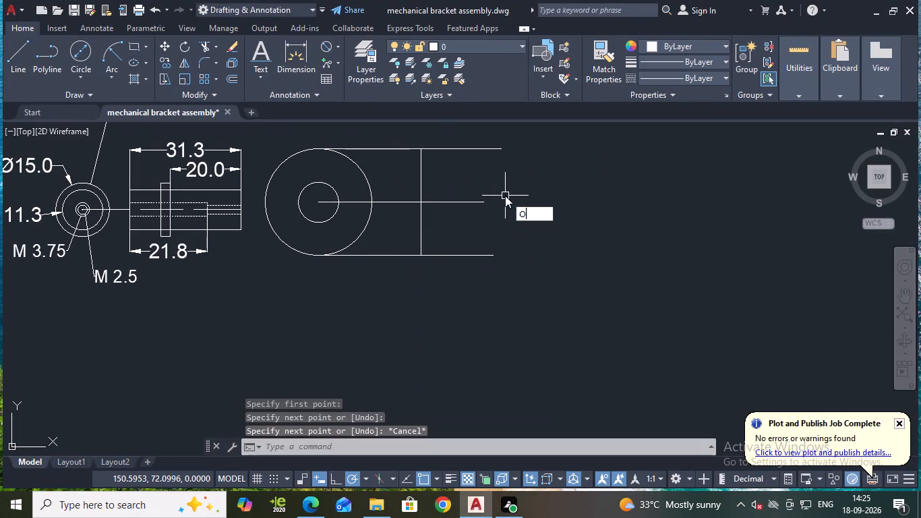
{"action": "key", "text": "Return"}
{"action": "key", "text": "Return"}
{"action": "left_click", "coordinate": [418, 176]}
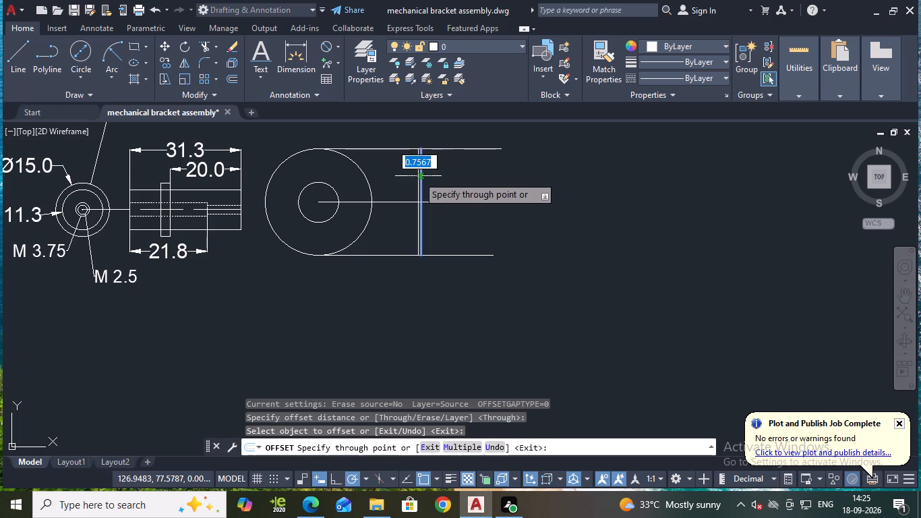
{"action": "type", "text": "10"}
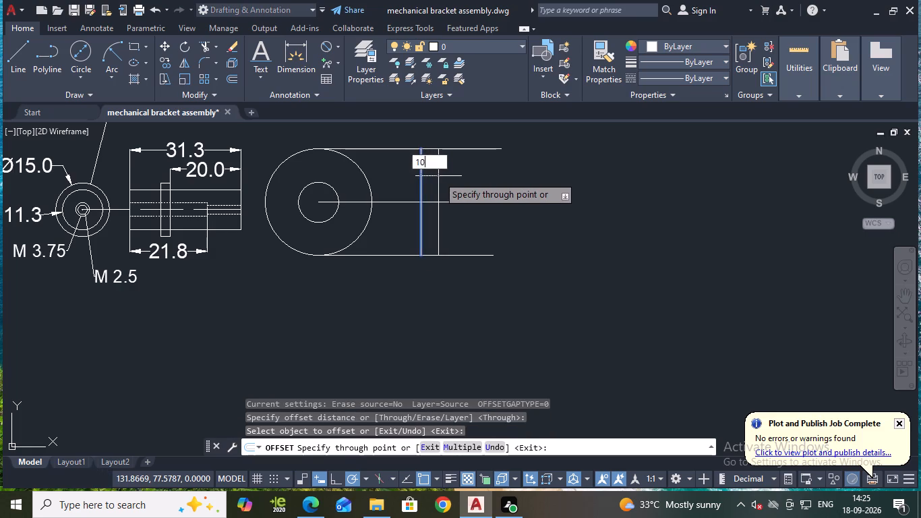
{"action": "key", "text": "Return"}
{"action": "key", "text": "Escape"}
Trim the top and bottom projection lines outside the two vertical lines, leaving a closed side-view rectangle.
{"action": "type", "text": "TR"}
{"action": "key", "text": "Return"}
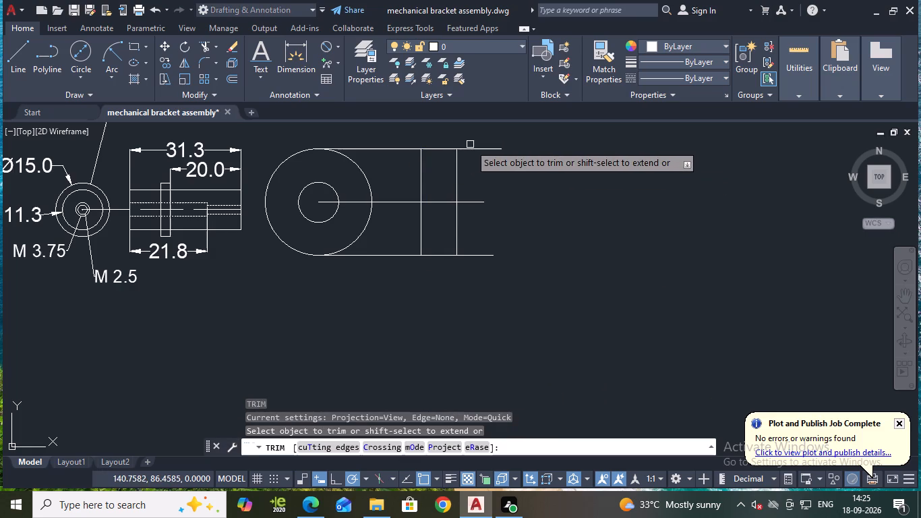
{"action": "left_click", "coordinate": [472, 150]}
{"action": "left_click", "coordinate": [482, 257]}
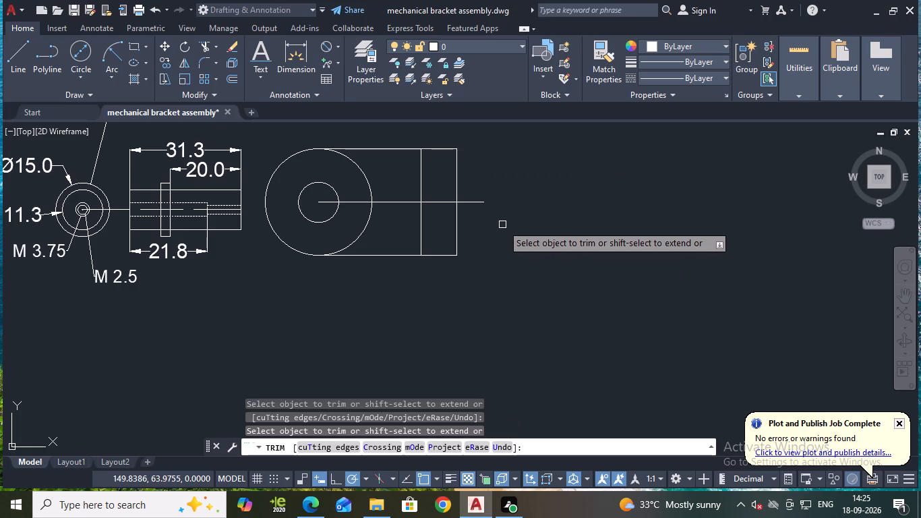
{"action": "key", "text": "Escape"}
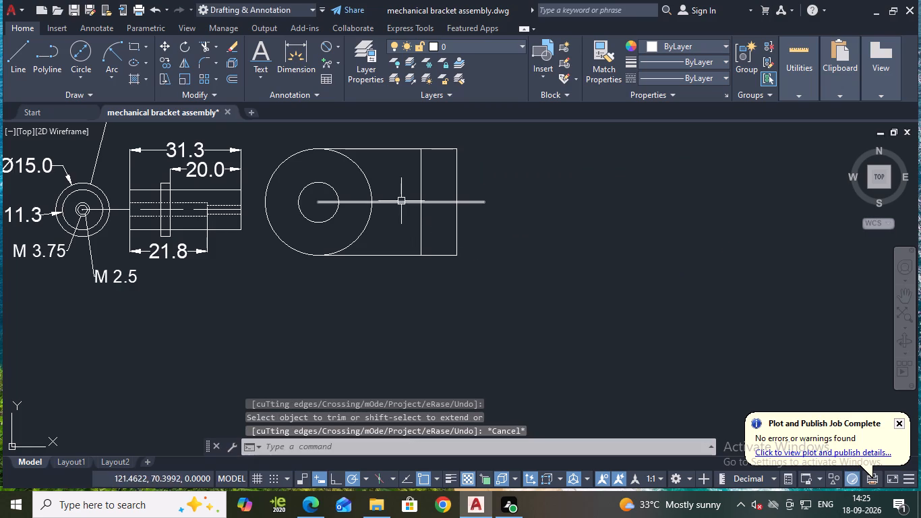
{"action": "type", "text": "TR"}
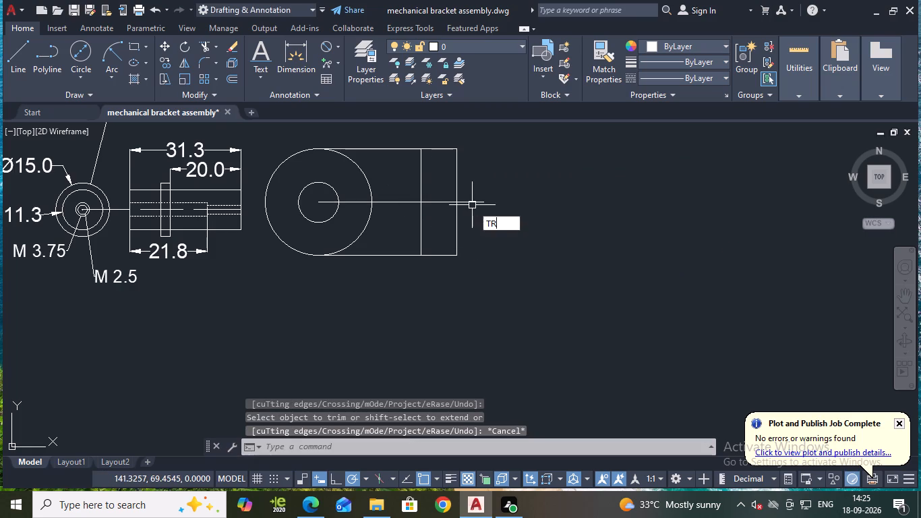
{"action": "key", "text": "Return"}
{"action": "double_click", "coordinate": [402, 144]}
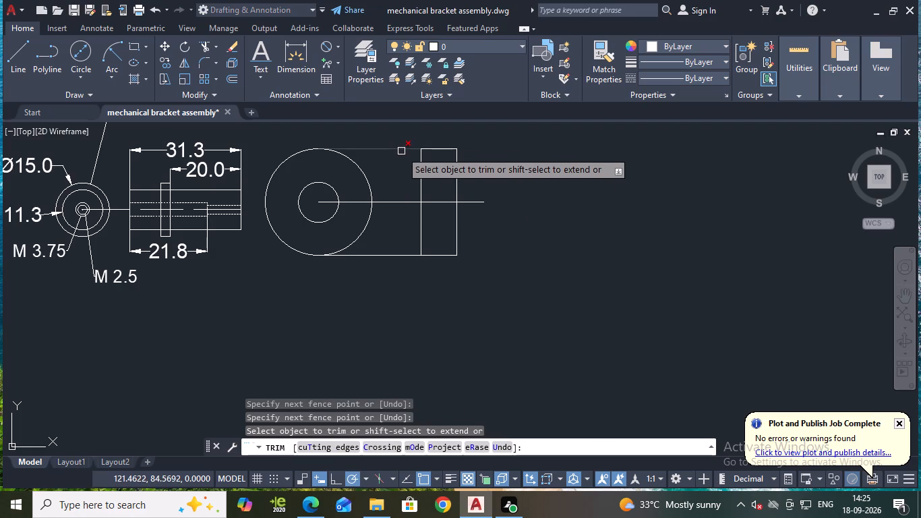
{"action": "left_click", "coordinate": [403, 148]}
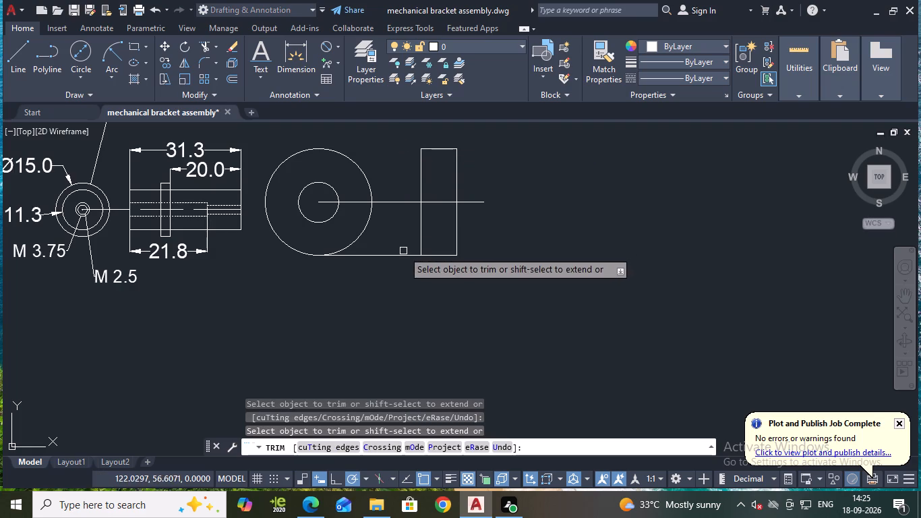
{"action": "left_click", "coordinate": [402, 253]}
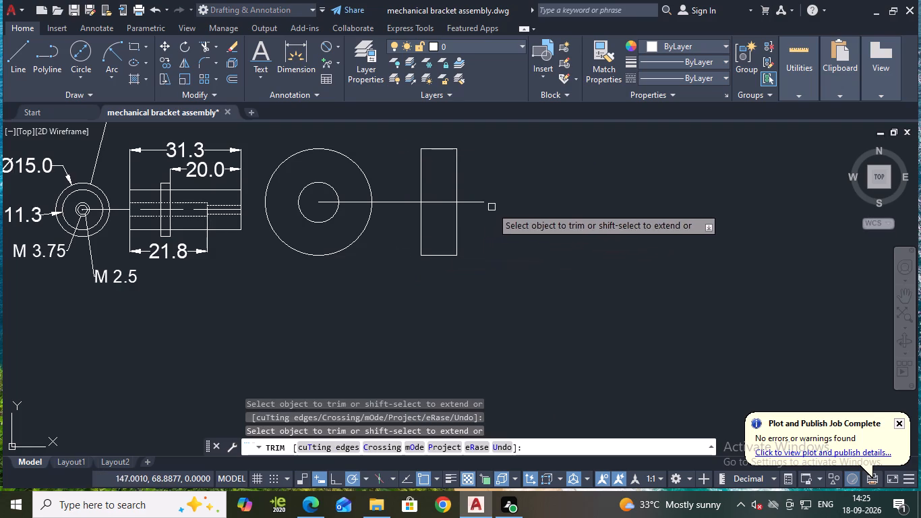
{"action": "key", "text": "Escape"}
Change the horizontal centre line's linetype to ACAD_ISO02W100.
{"action": "left_click", "coordinate": [477, 205]}
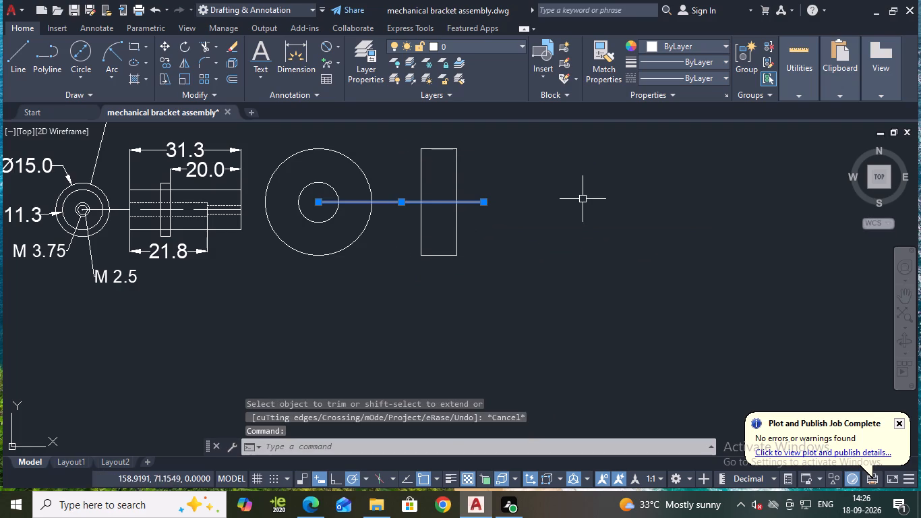
{"action": "left_click", "coordinate": [724, 81]}
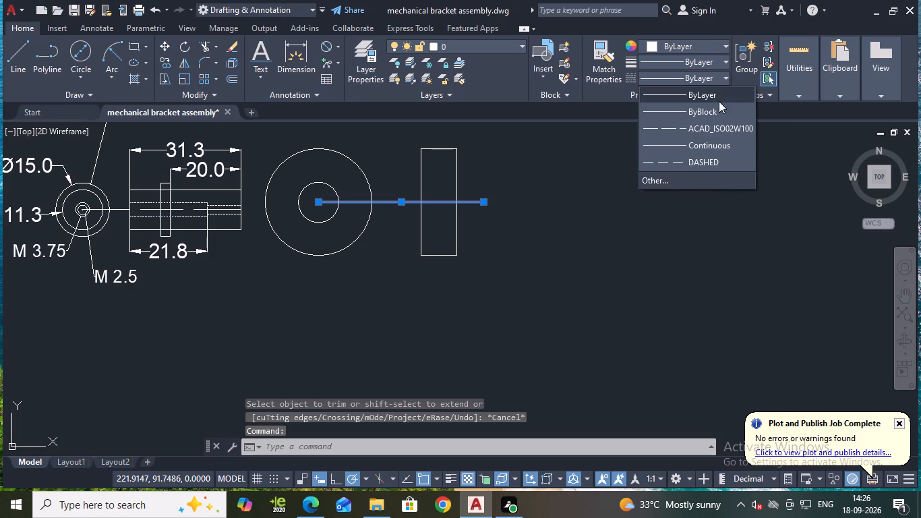
{"action": "left_click", "coordinate": [697, 129]}
{"action": "key", "text": "Escape"}
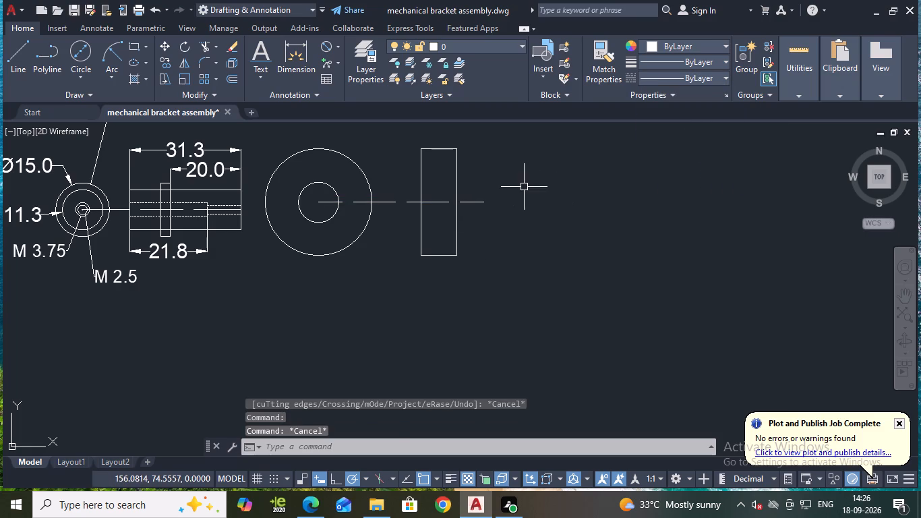
Draw horizontal projection lines from the inner circle's top and bottom quadrants to the right, past the side-view rectangle.
{"action": "scroll", "coordinate": [524, 187], "scroll_direction": "up", "scroll_amount": 1}
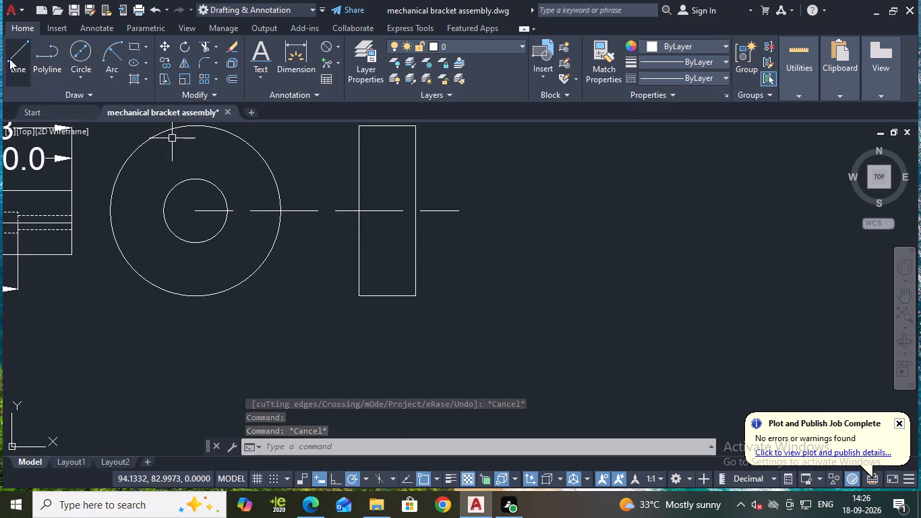
{"action": "left_click", "coordinate": [10, 57]}
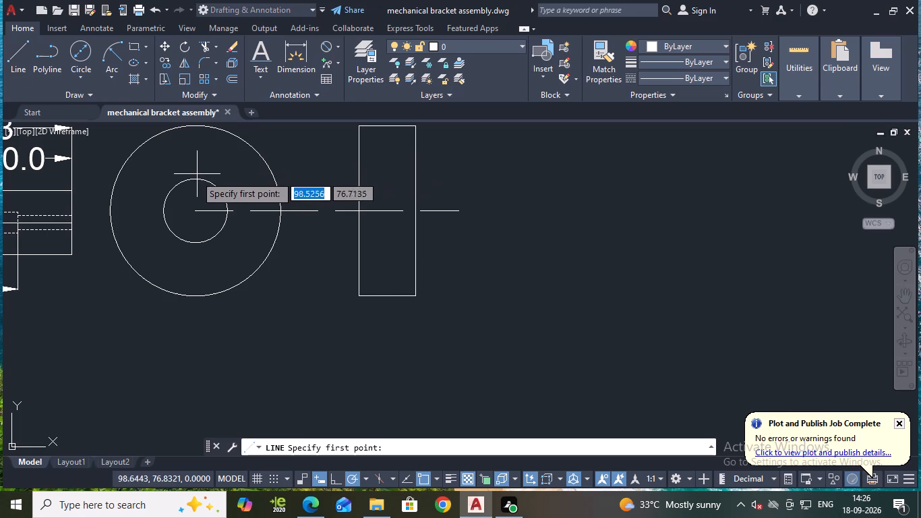
{"action": "left_click", "coordinate": [197, 179]}
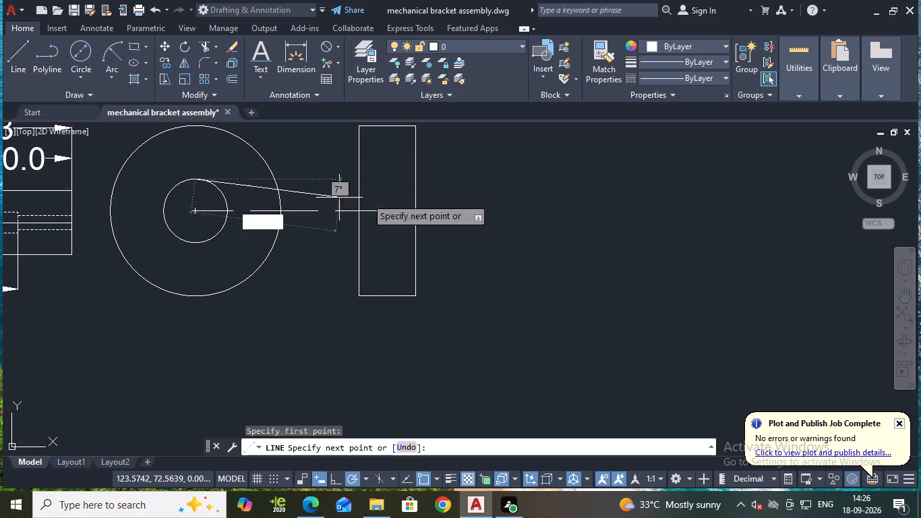
{"action": "left_click", "coordinate": [470, 179]}
{"action": "key", "text": "Escape"}
{"action": "key", "text": "space"}
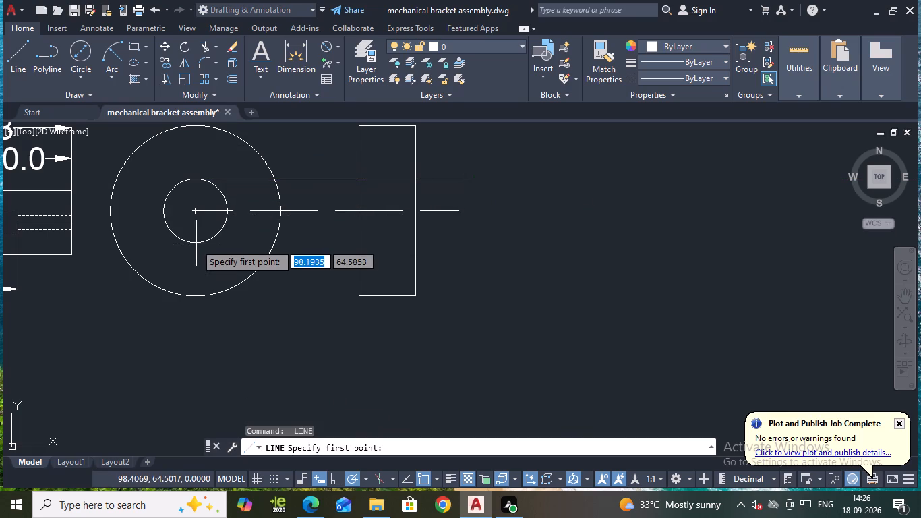
{"action": "left_click", "coordinate": [194, 243]}
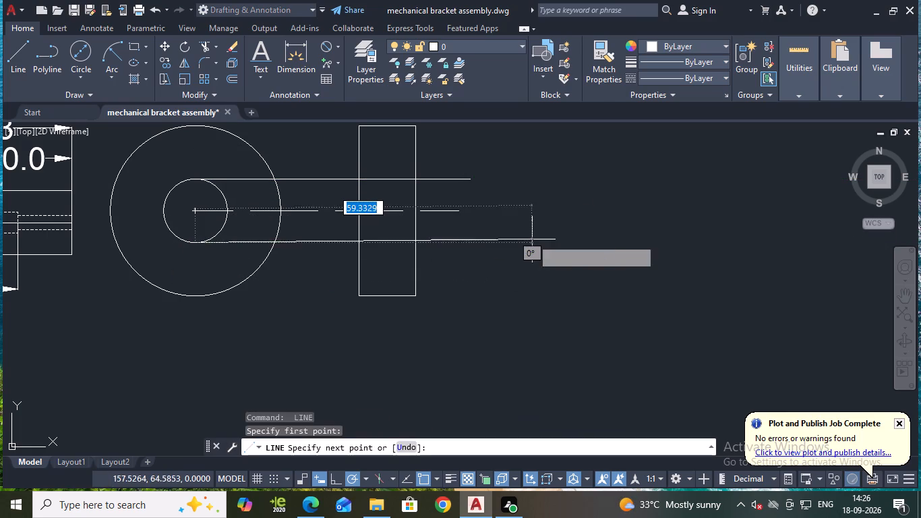
{"action": "left_click", "coordinate": [530, 241]}
{"action": "key", "text": "Escape"}
Trim the bore projection lines and centre line beyond the rectangle's right edge, and the bore lines between the outer circle and rectangle.
{"action": "key", "text": "t"}
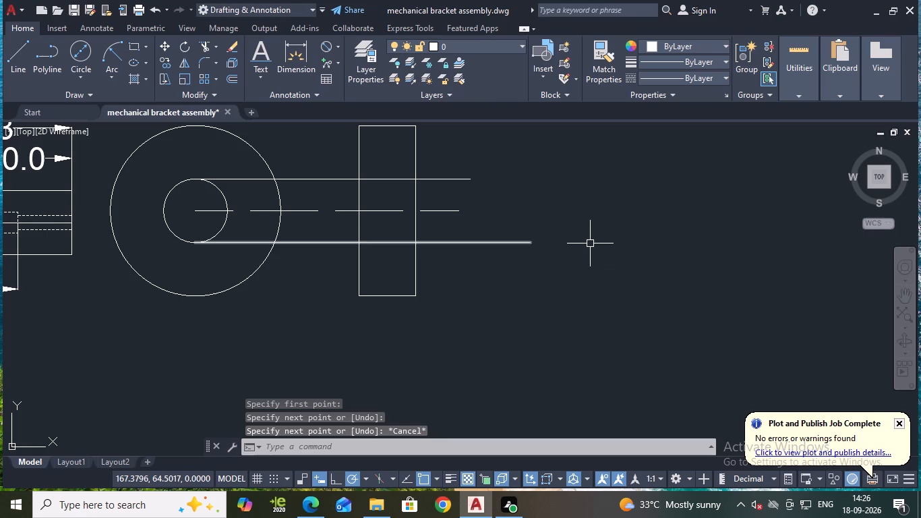
{"action": "key", "text": "r"}
{"action": "key", "text": "Return"}
{"action": "left_click_drag", "start_coordinate": [456, 265], "coordinate": [438, 177]}
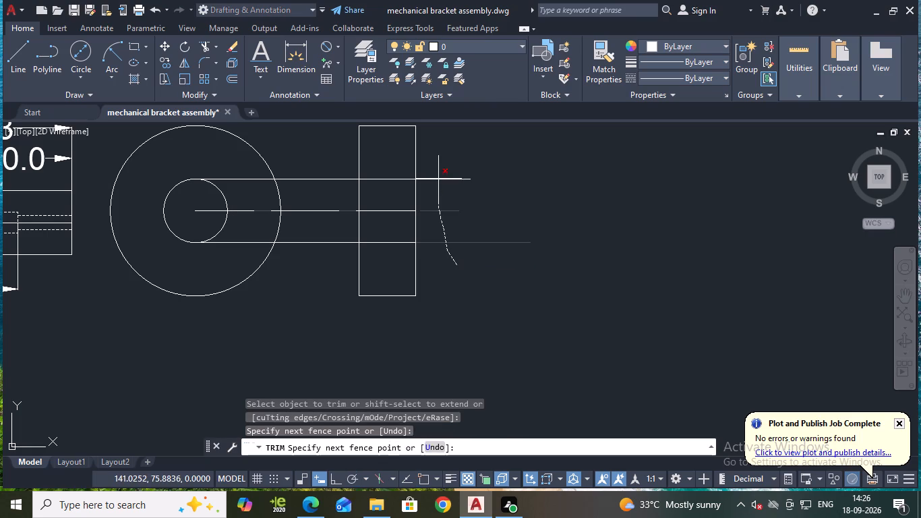
{"action": "left_click_drag", "start_coordinate": [438, 177], "coordinate": [438, 171]}
{"action": "left_click_drag", "start_coordinate": [330, 265], "coordinate": [334, 223]}
{"action": "left_click", "coordinate": [329, 182]}
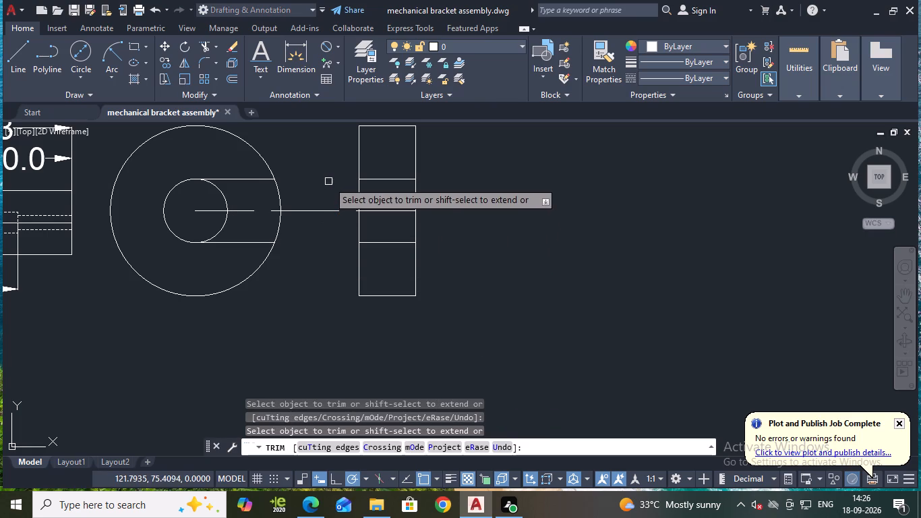
{"action": "key", "text": "Escape"}
Erase the two leftover bore projection segments inside the outer circle.
{"action": "left_click", "coordinate": [247, 181]}
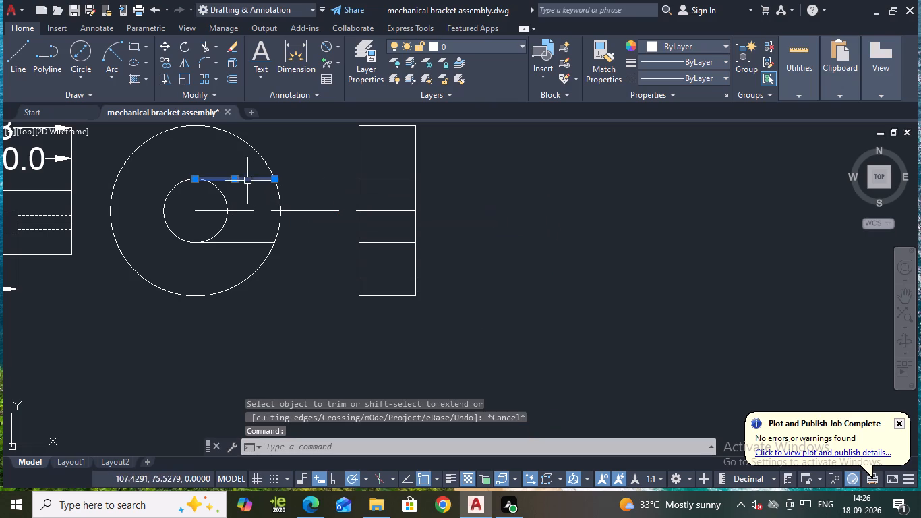
{"action": "left_click", "coordinate": [245, 242]}
{"action": "key", "text": "e"}
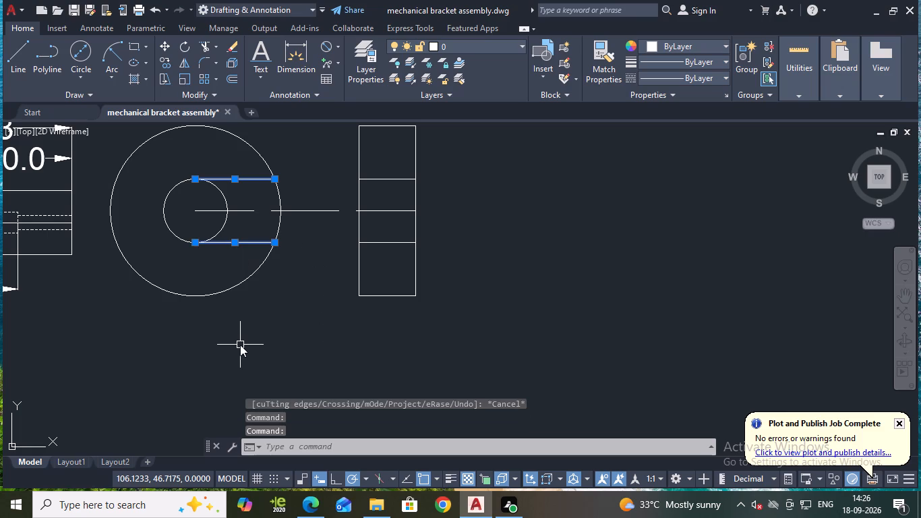
{"action": "key", "text": "Return"}
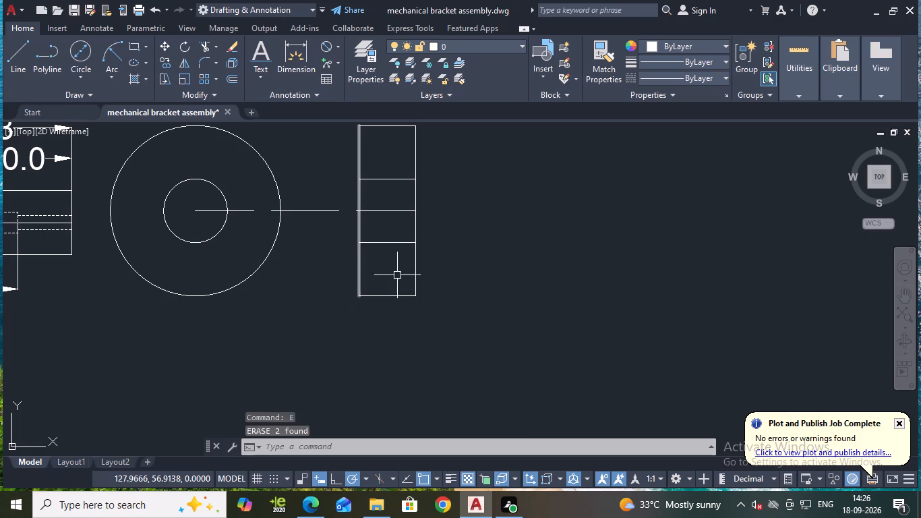
Offset the side-view rectangle's right and left vertical edges 2.5 units inward.
{"action": "middle_click_drag", "start_coordinate": [492, 210], "coordinate": [503, 240]}
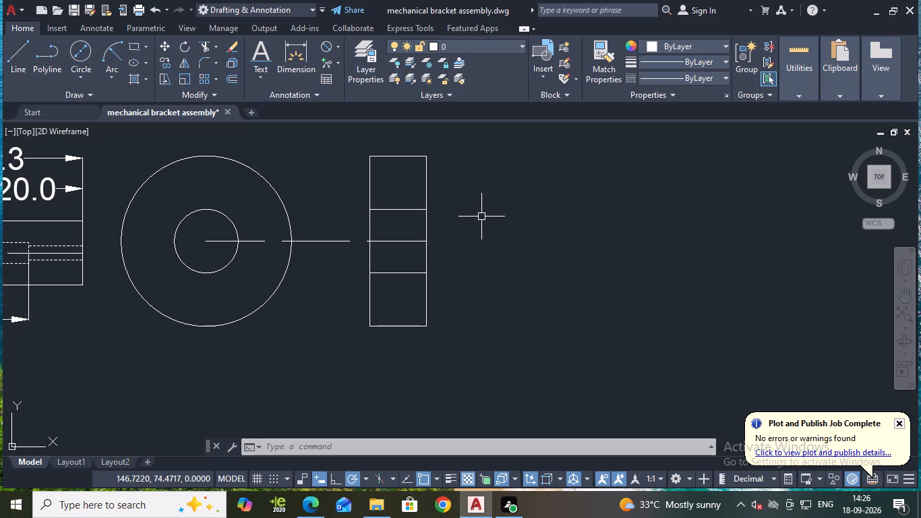
{"action": "key", "text": "o"}
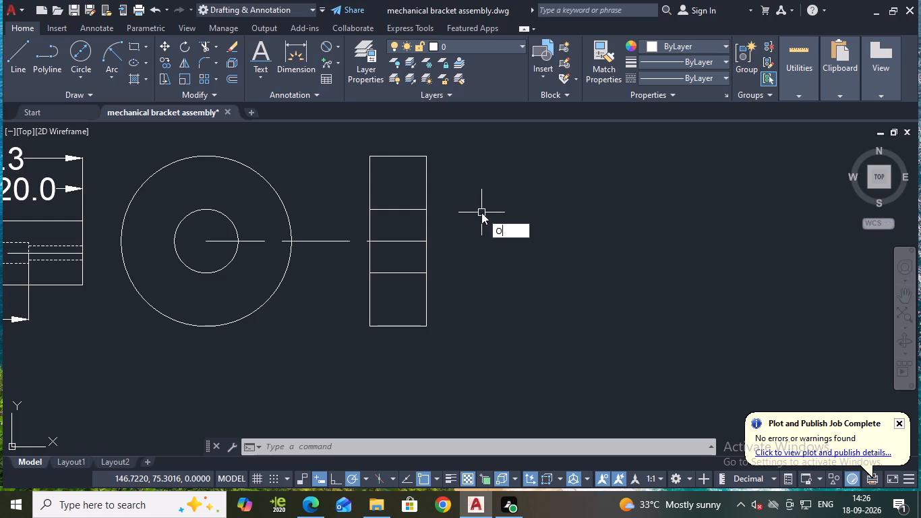
{"action": "key", "text": "Return"}
{"action": "key", "text": "Return"}
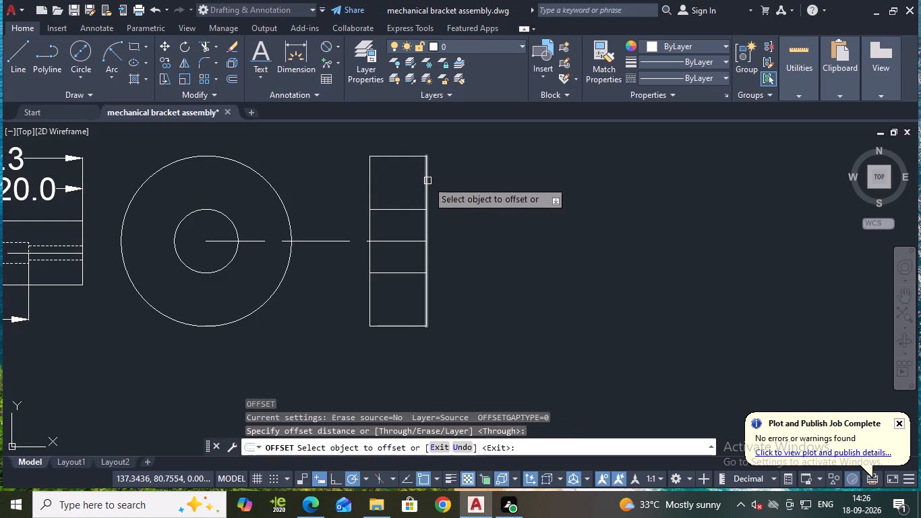
{"action": "left_click", "coordinate": [427, 181]}
{"action": "type", "text": "2.5"}
{"action": "key", "text": "Return"}
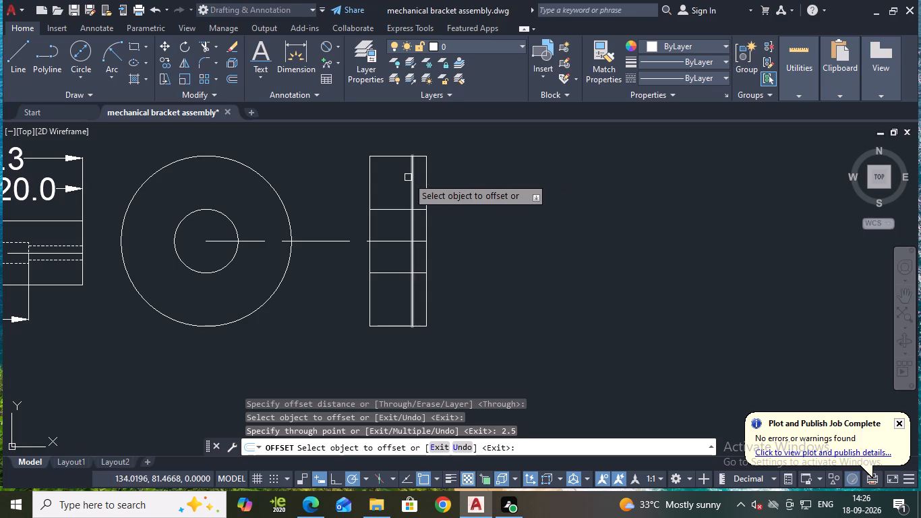
{"action": "left_click", "coordinate": [367, 183]}
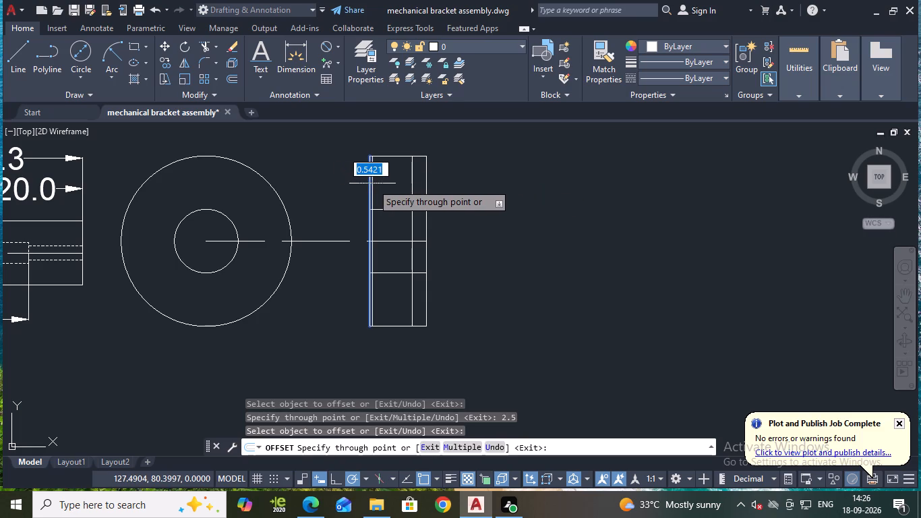
{"action": "type", "text": "2.5"}
{"action": "key", "text": "Return"}
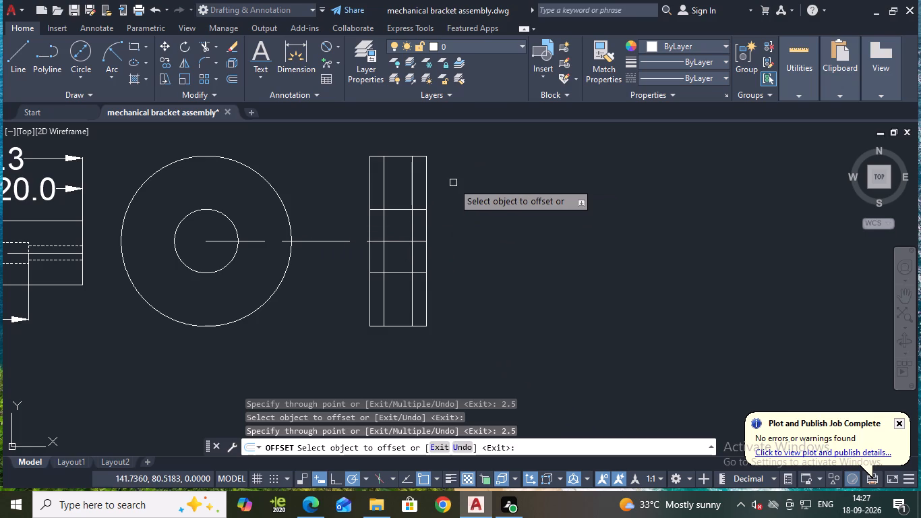
{"action": "key", "text": "Escape"}
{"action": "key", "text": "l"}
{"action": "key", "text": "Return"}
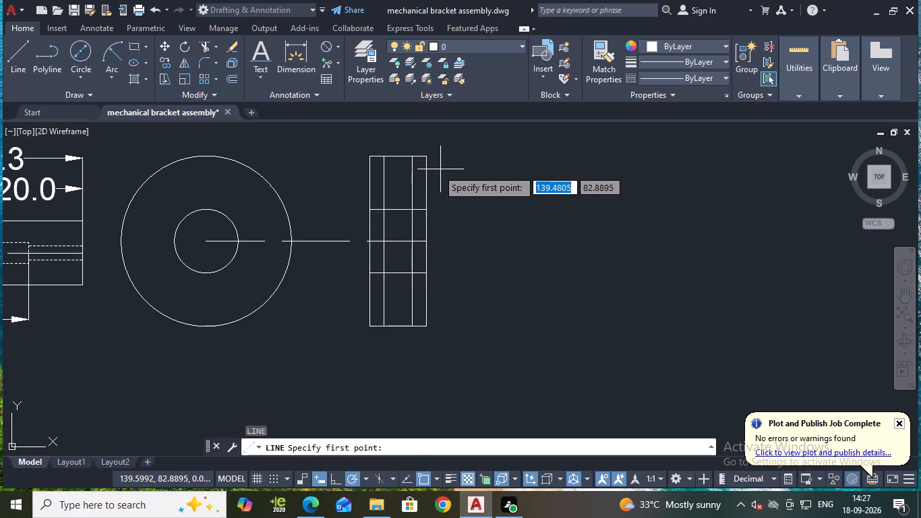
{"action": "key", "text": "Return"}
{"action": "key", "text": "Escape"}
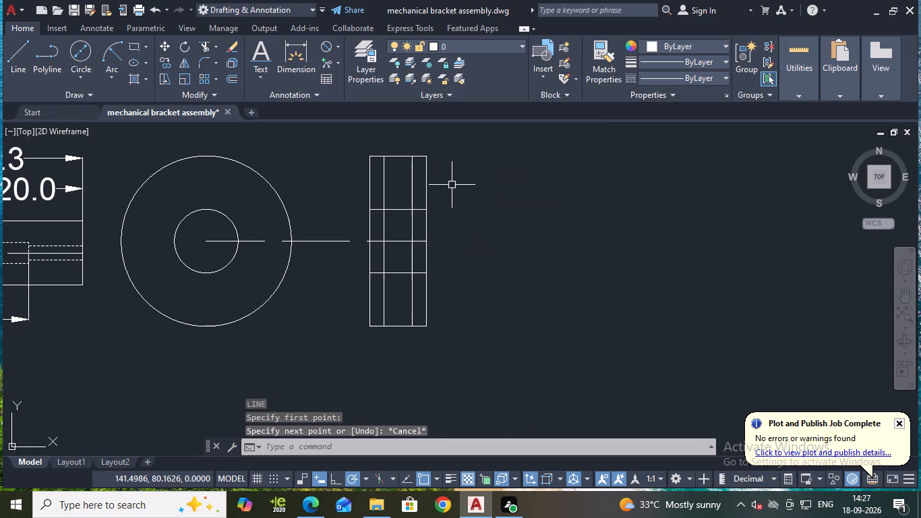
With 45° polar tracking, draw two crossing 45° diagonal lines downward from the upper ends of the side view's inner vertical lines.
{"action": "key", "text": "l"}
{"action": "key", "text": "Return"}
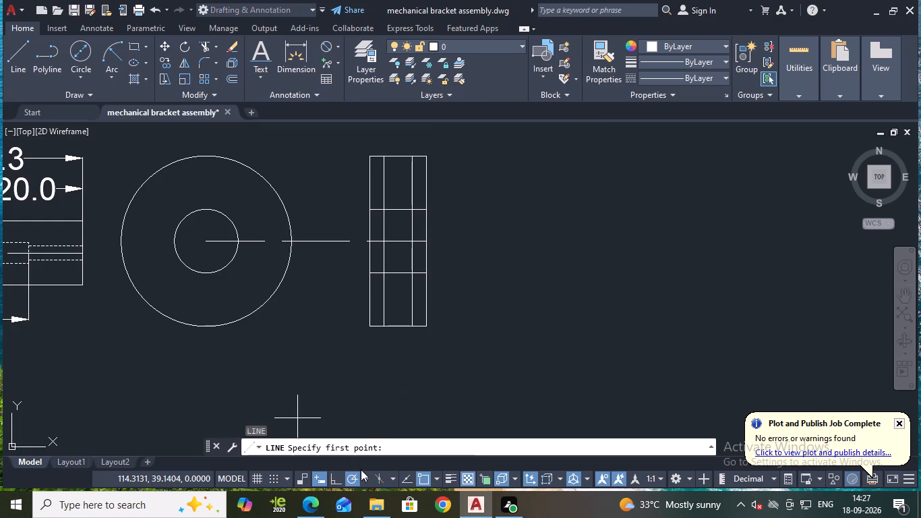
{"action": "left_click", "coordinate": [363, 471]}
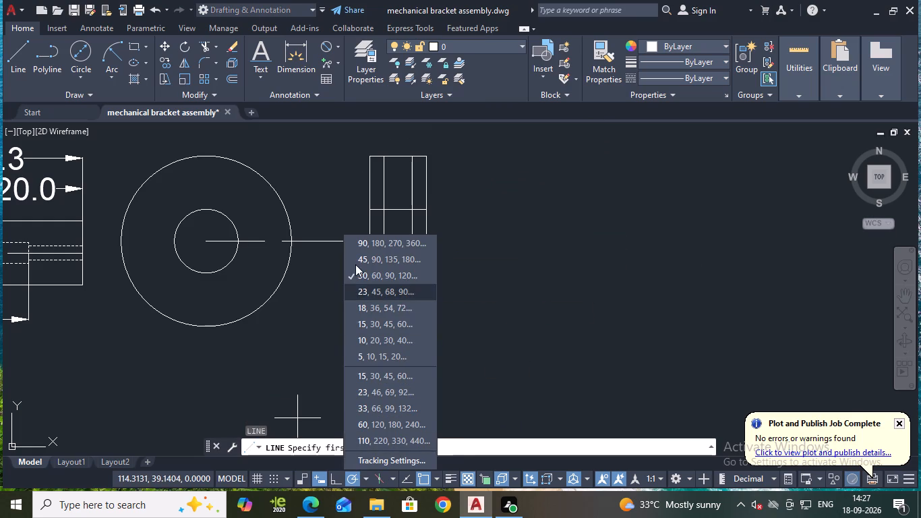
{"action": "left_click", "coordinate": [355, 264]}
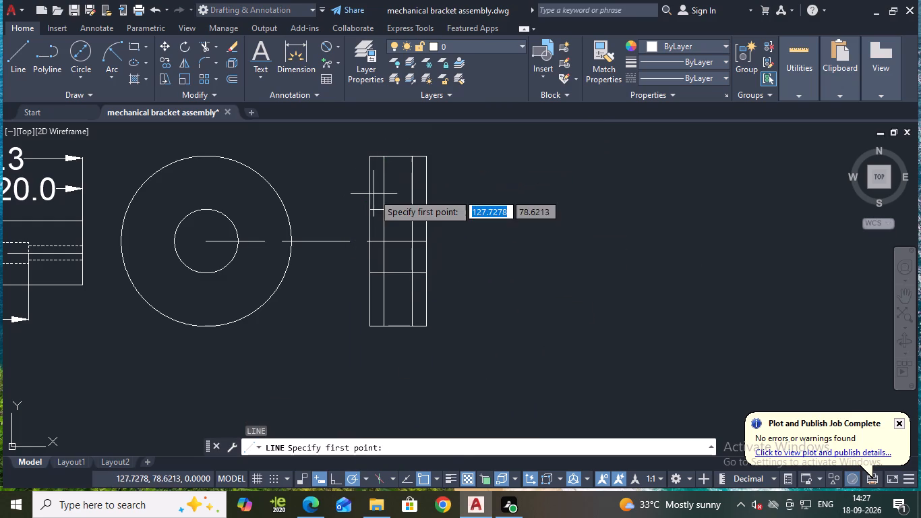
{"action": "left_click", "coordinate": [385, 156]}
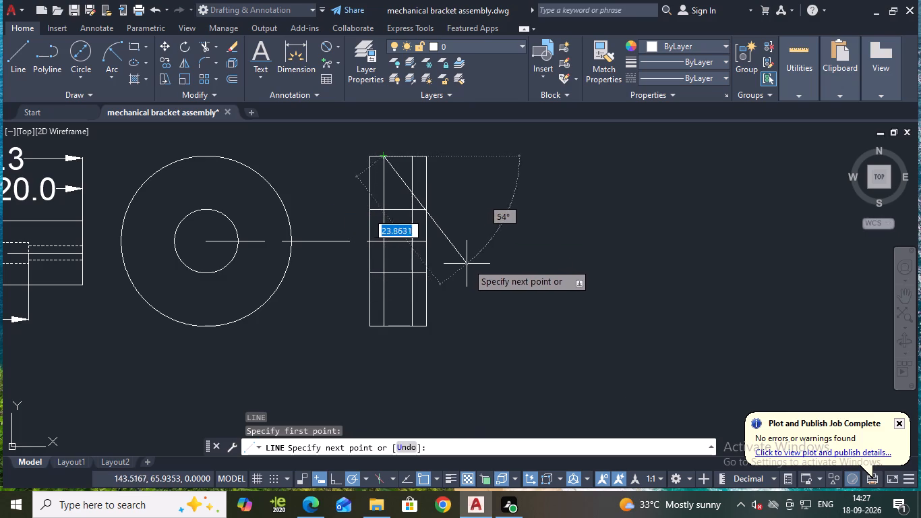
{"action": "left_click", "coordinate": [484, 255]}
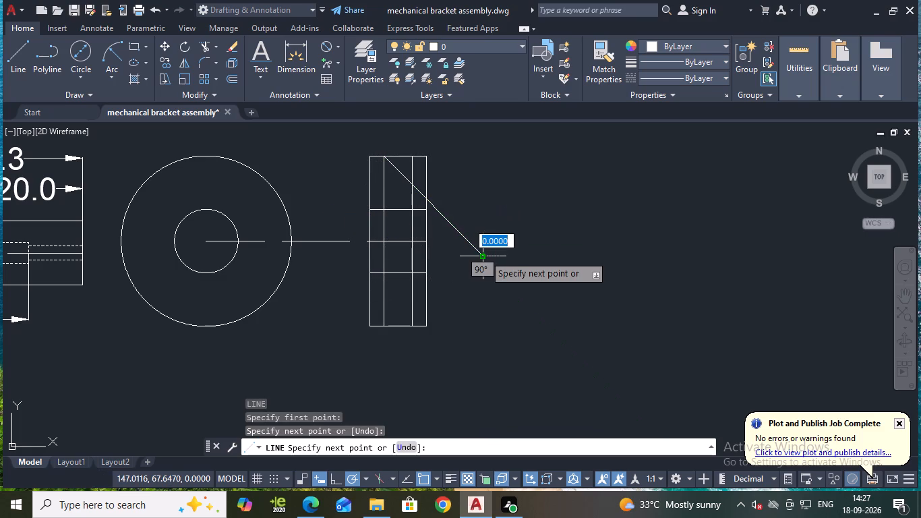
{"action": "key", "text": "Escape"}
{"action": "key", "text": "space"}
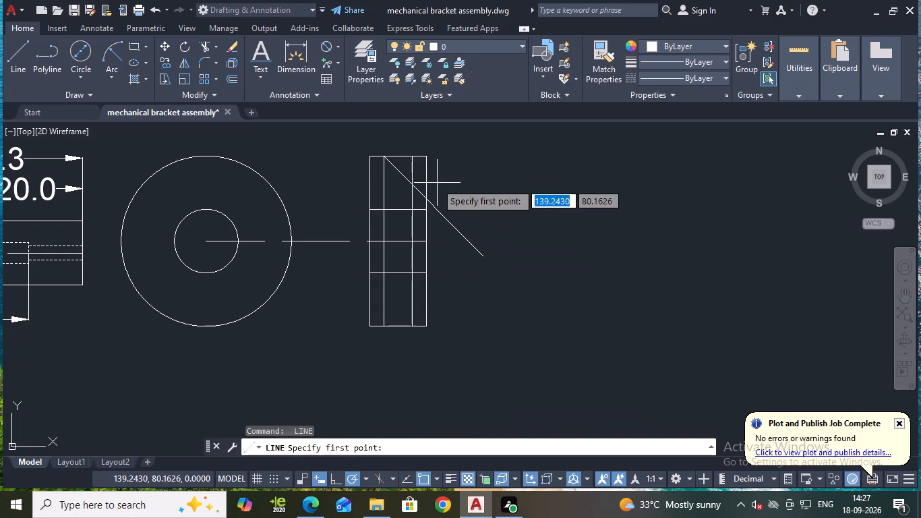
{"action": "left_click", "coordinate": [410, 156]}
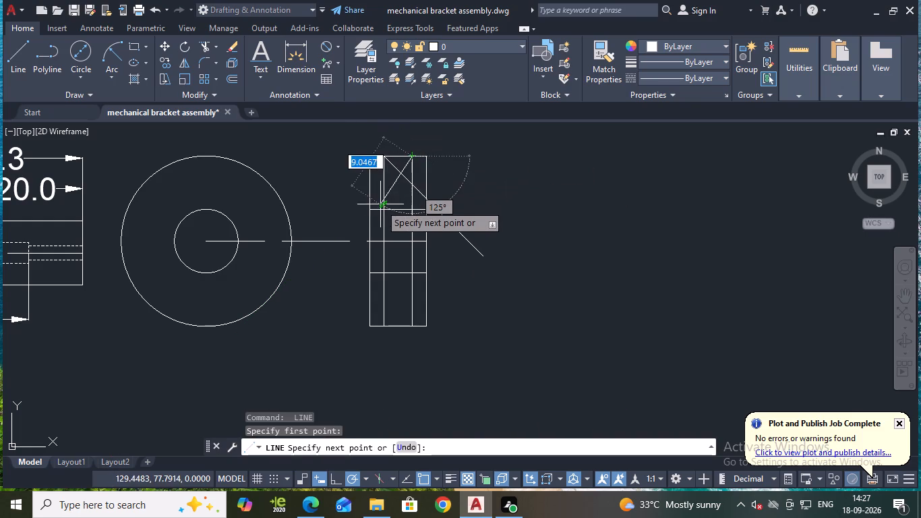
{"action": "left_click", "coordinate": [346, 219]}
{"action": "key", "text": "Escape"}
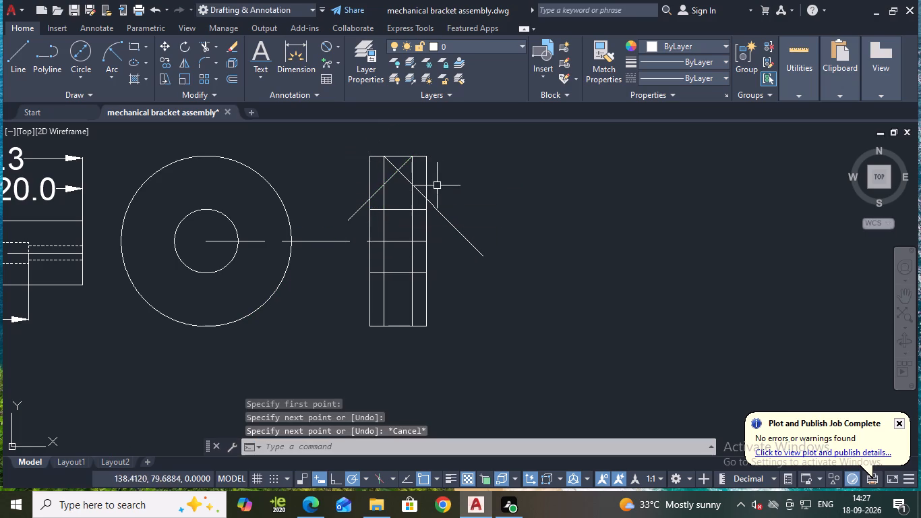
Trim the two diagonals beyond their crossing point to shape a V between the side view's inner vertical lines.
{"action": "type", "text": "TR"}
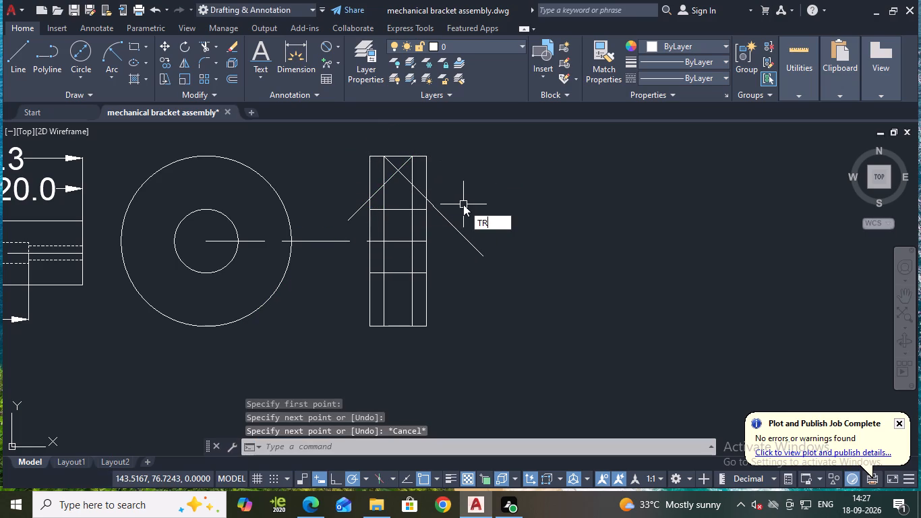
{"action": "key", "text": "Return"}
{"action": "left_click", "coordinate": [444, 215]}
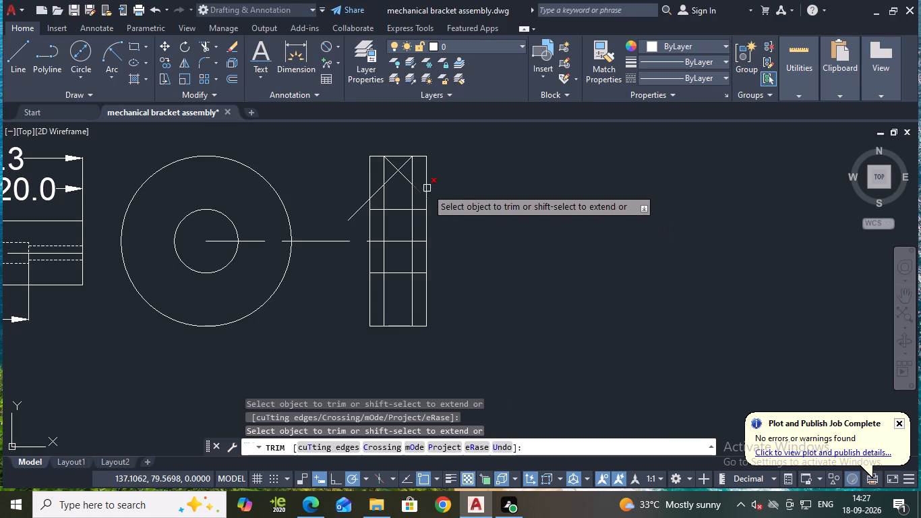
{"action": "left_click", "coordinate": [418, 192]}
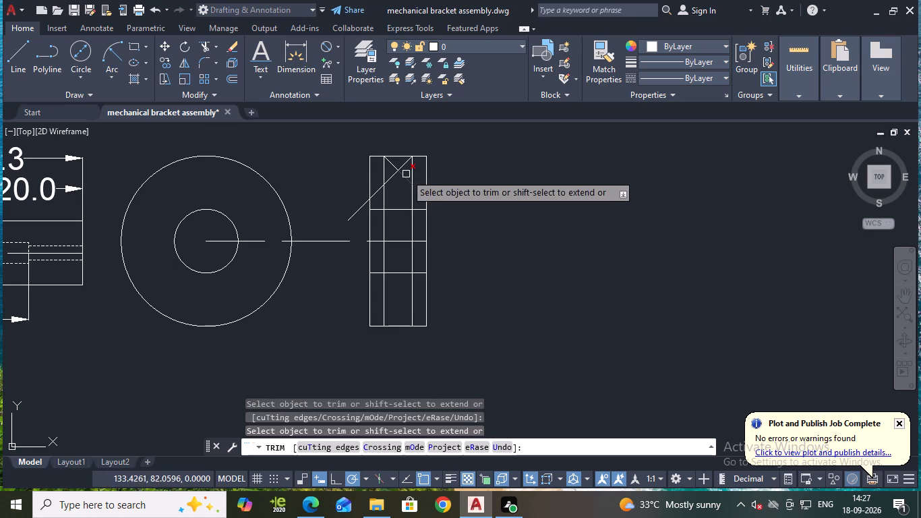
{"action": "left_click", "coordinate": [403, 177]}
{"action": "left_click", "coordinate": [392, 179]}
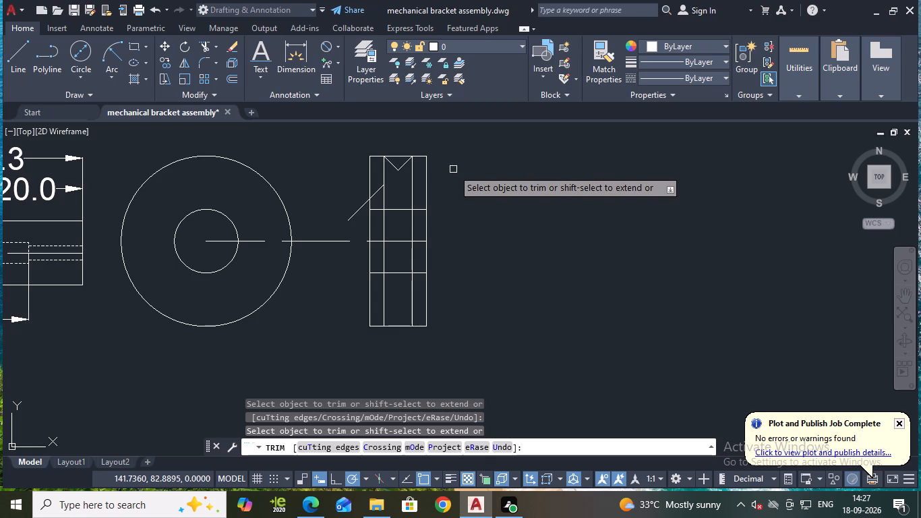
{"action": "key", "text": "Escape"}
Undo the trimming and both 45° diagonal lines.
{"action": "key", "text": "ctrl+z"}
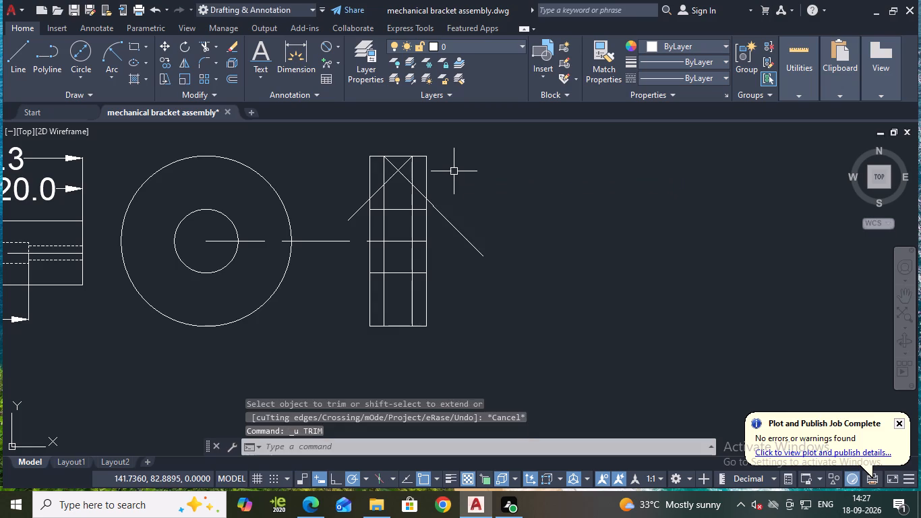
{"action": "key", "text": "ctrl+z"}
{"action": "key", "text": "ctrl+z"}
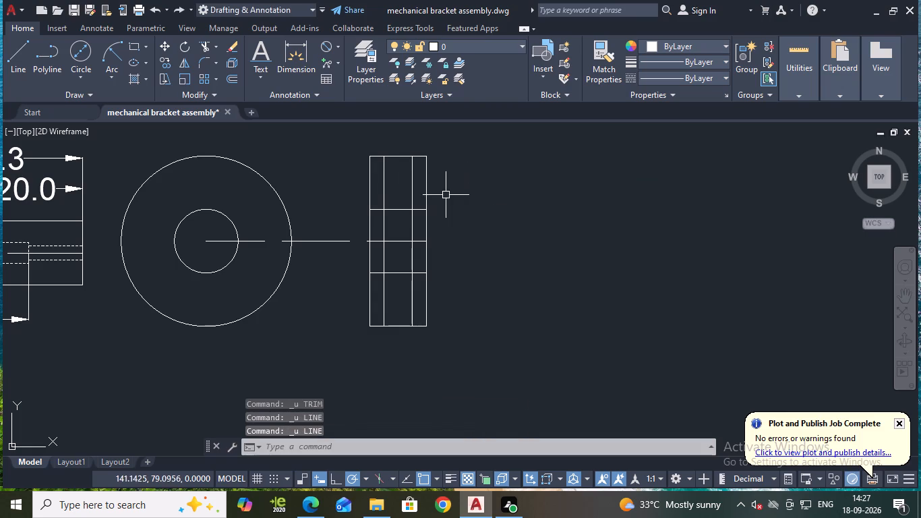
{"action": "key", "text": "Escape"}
Offset the side view's upper bore line 3 units upward and its lower bore line 3 units downward.
{"action": "key", "text": "o"}
{"action": "key", "text": "Return"}
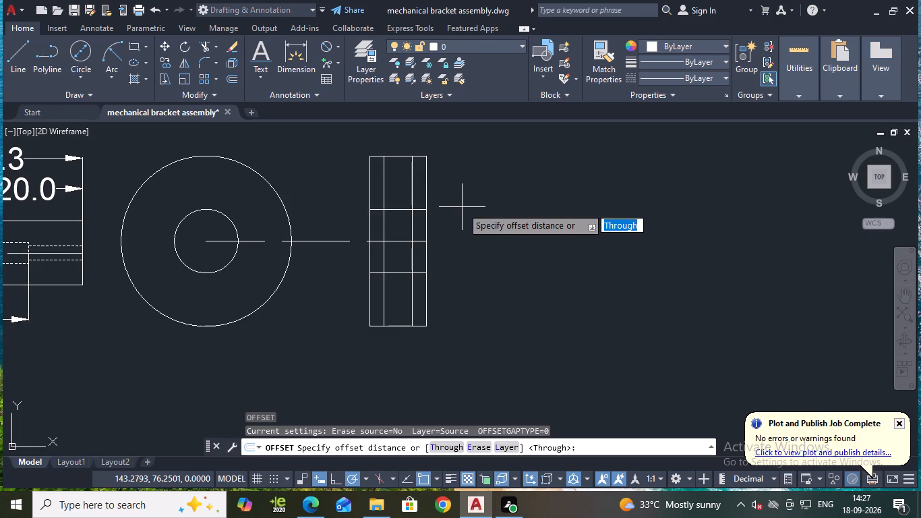
{"action": "key", "text": "Return"}
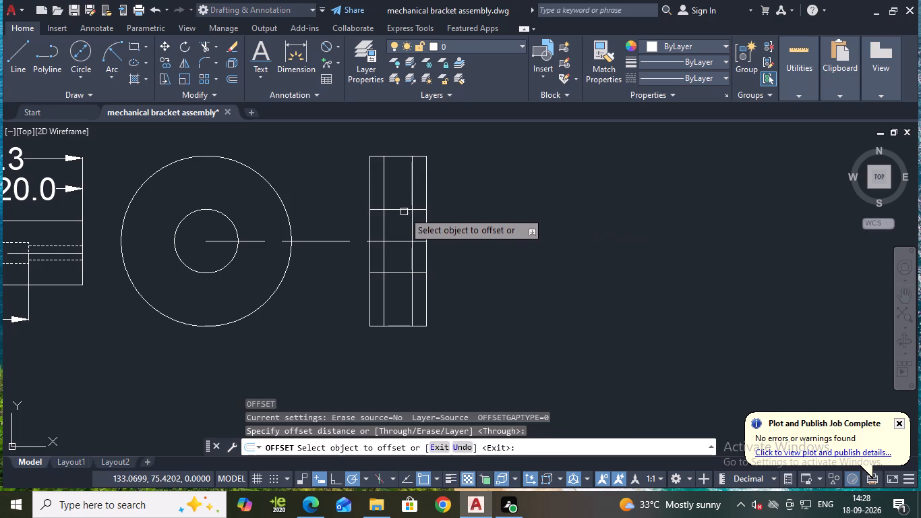
{"action": "left_click", "coordinate": [400, 212]}
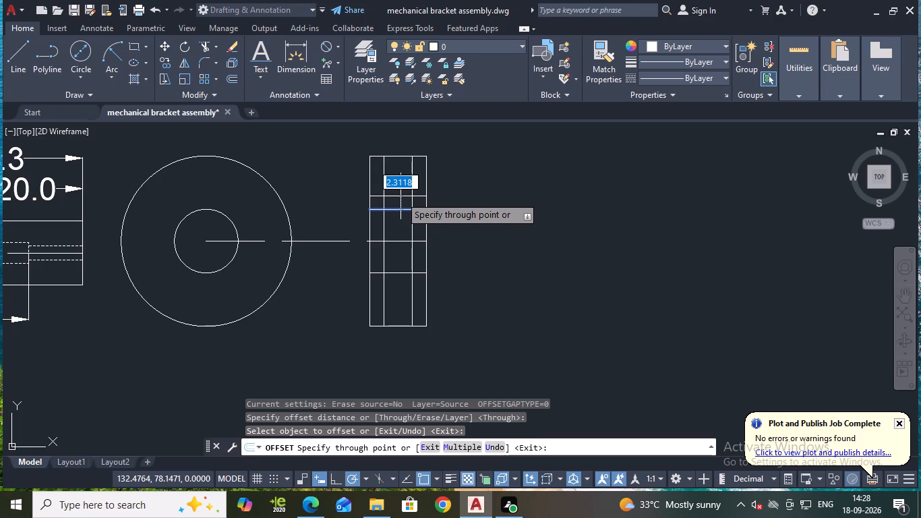
{"action": "key", "text": "3"}
{"action": "key", "text": "Return"}
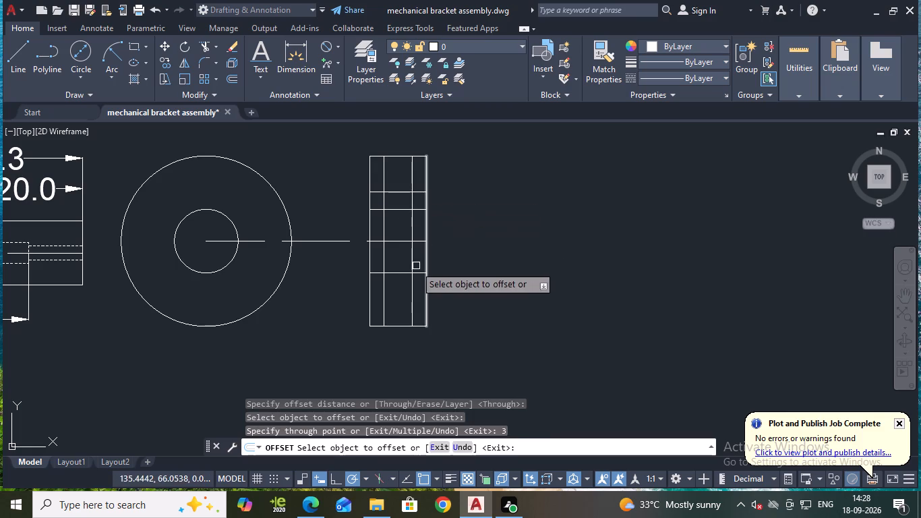
{"action": "left_click", "coordinate": [396, 272]}
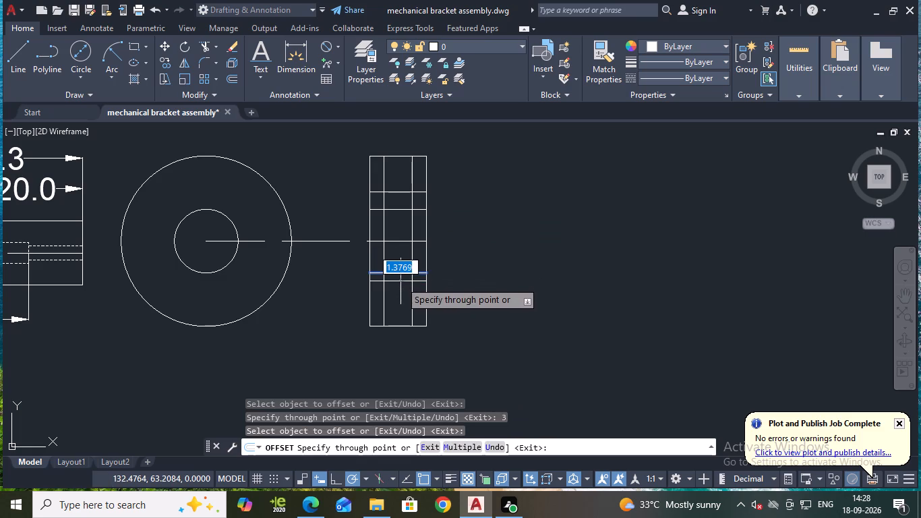
{"action": "key", "text": "3"}
{"action": "key", "text": "Return"}
{"action": "key", "text": "Escape"}
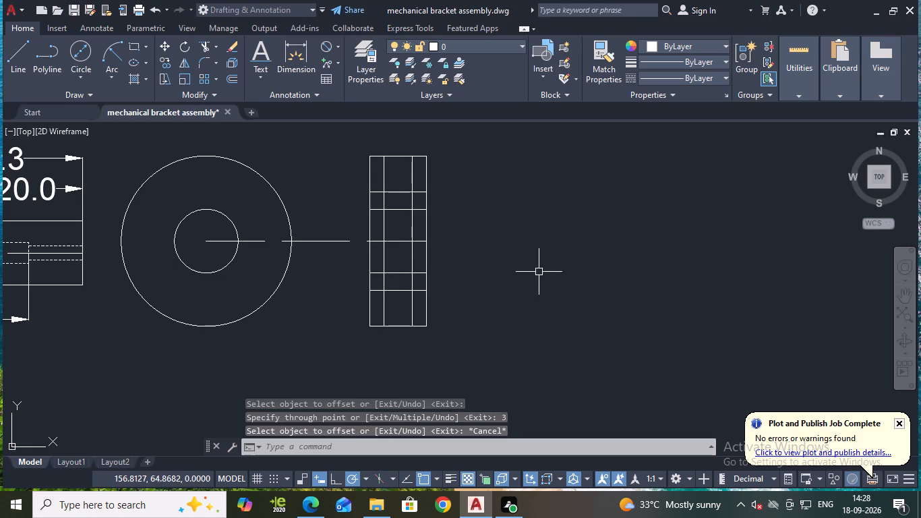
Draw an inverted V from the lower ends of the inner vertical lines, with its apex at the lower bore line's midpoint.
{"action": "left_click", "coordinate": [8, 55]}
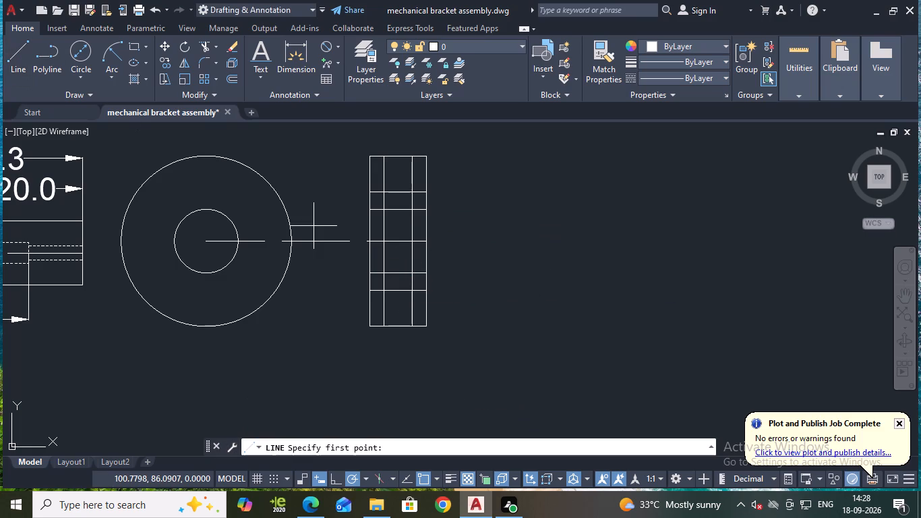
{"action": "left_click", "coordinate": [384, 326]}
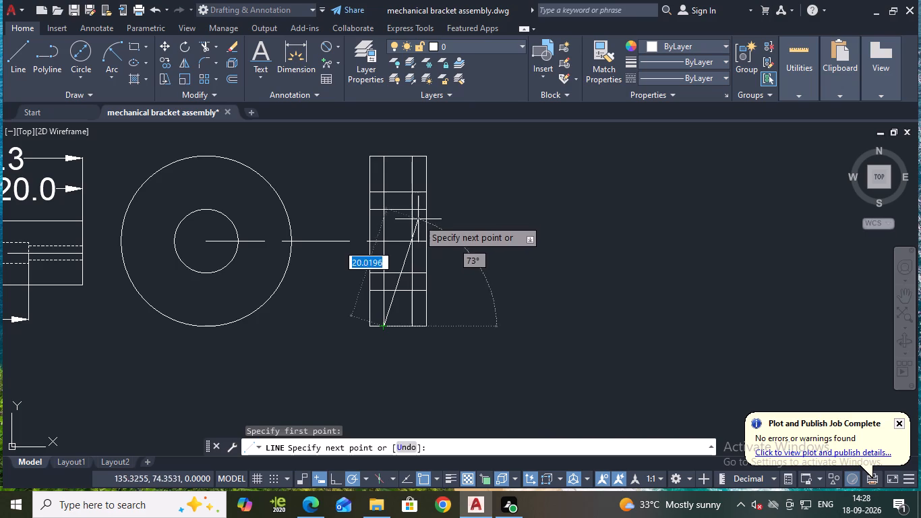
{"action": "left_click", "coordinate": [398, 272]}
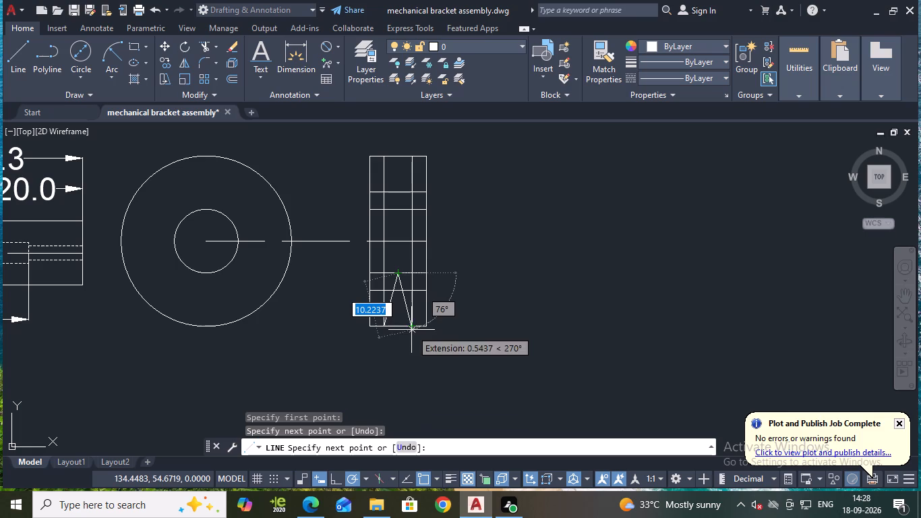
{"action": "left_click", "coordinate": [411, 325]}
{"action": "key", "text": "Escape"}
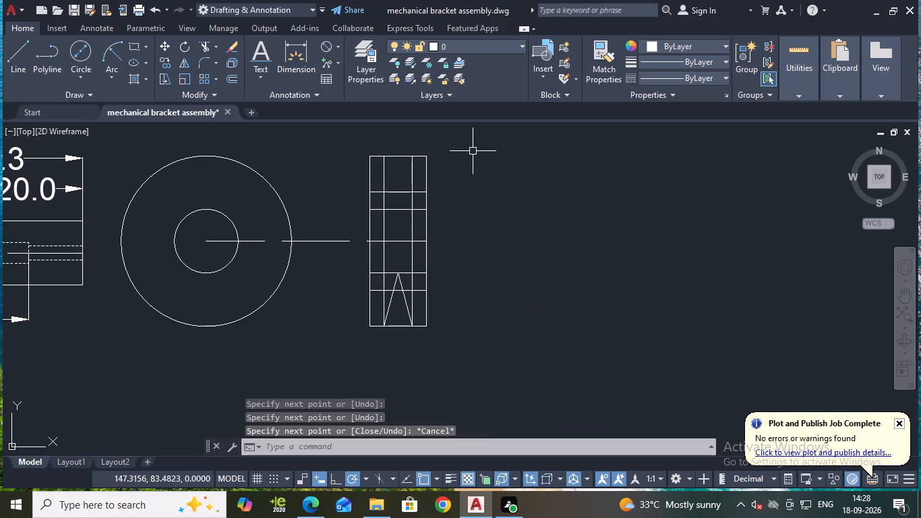
Draw a V from the upper ends of the inner vertical lines, with its apex at the upper offset line's midpoint.
{"action": "key", "text": "space"}
{"action": "left_click", "coordinate": [382, 154]}
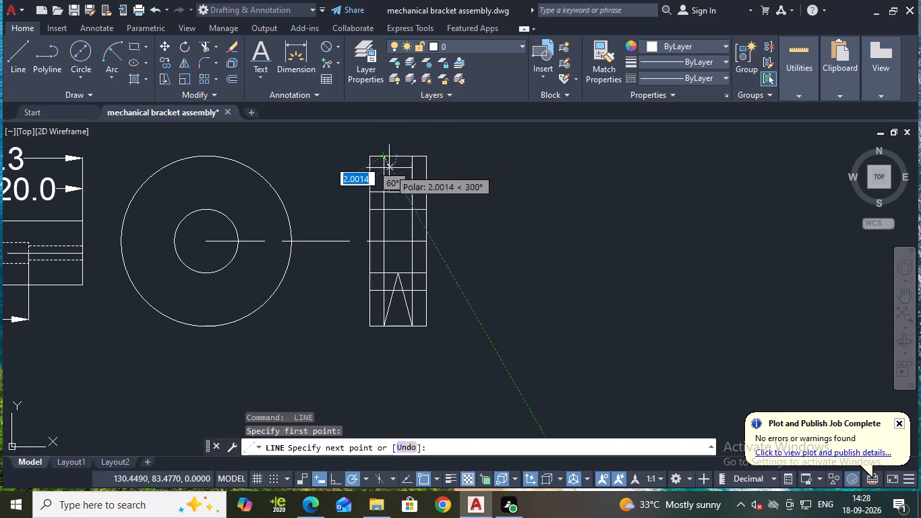
{"action": "left_click", "coordinate": [398, 194]}
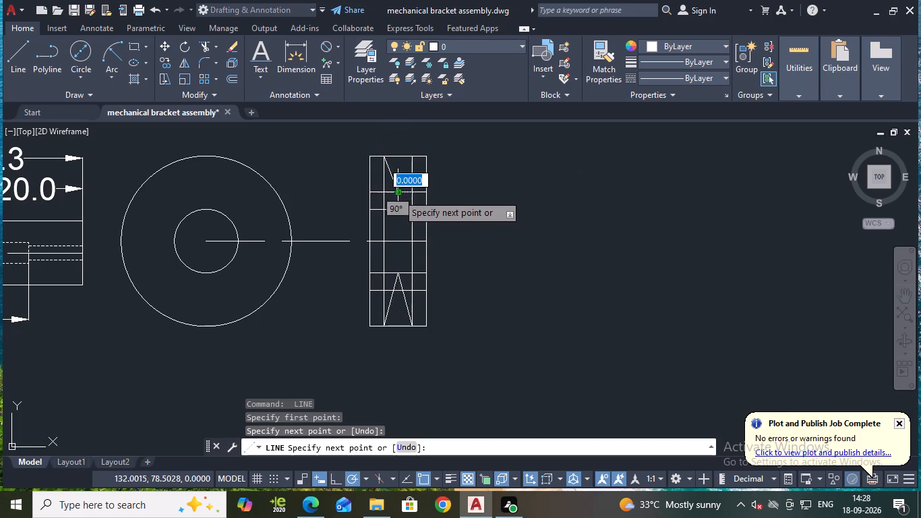
{"action": "left_click", "coordinate": [411, 155]}
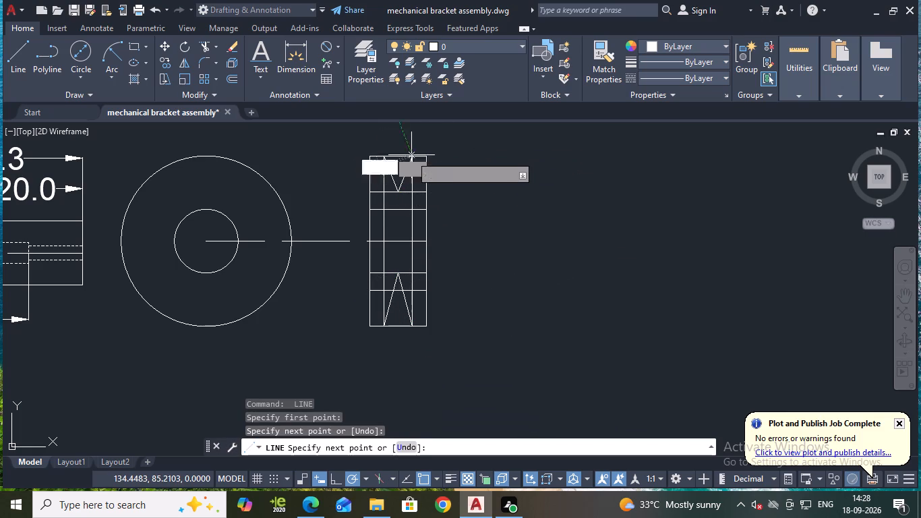
{"action": "key", "text": "Escape"}
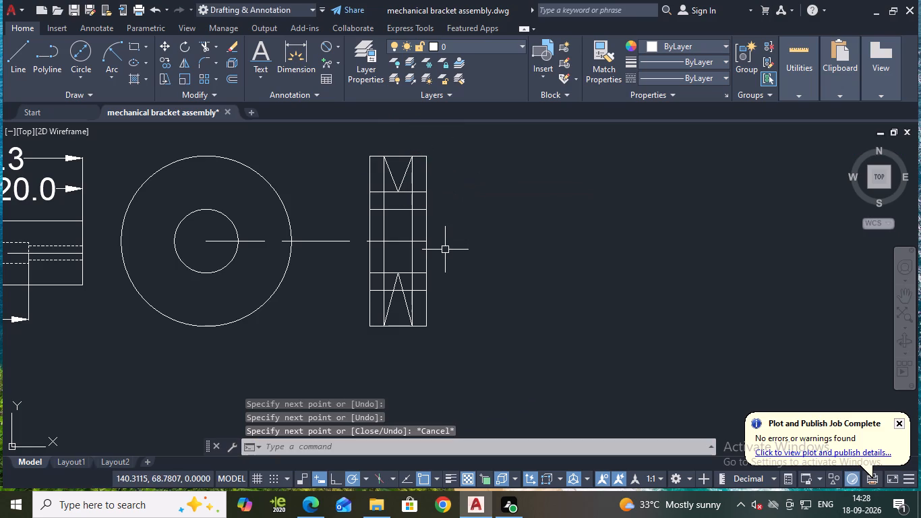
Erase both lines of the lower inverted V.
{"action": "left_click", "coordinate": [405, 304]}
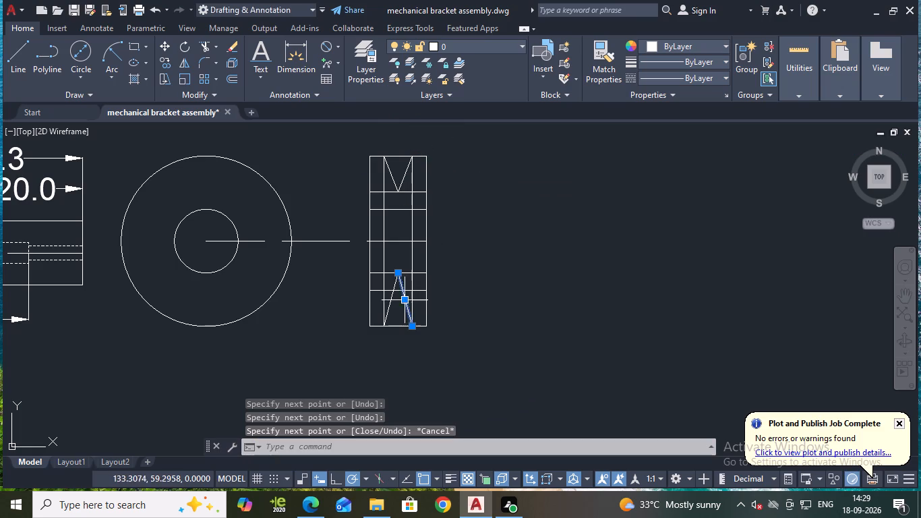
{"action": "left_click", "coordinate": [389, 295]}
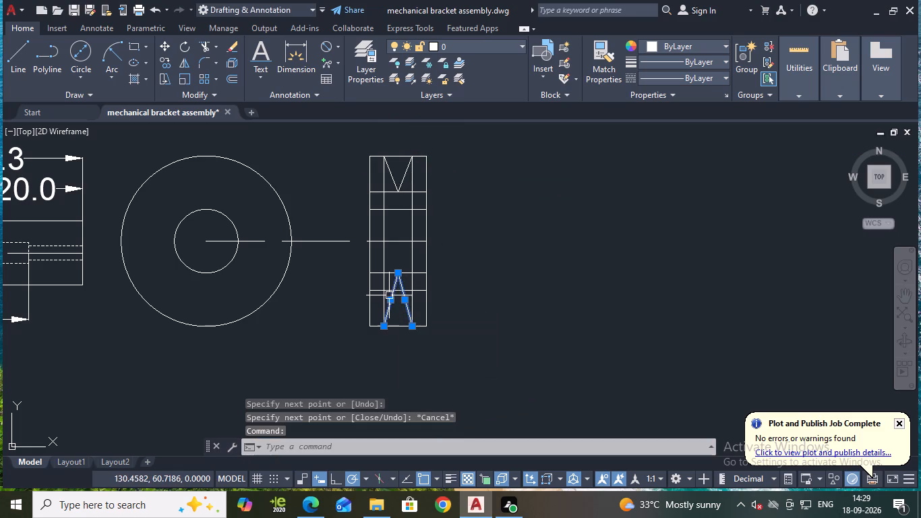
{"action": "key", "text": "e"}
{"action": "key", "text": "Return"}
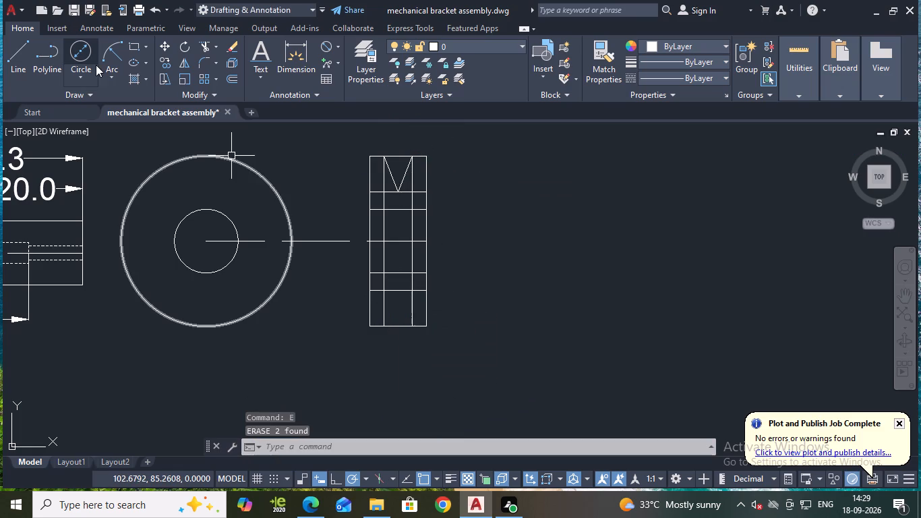
Draw an inverted V from the lower ends of the inner vertical lines, with its apex at the lower offset line's midpoint.
{"action": "left_click", "coordinate": [13, 57]}
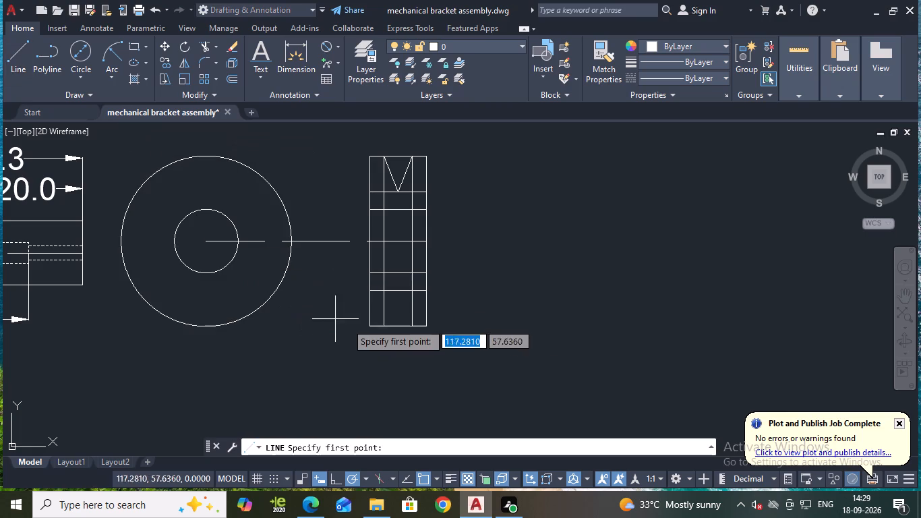
{"action": "left_click", "coordinate": [382, 326]}
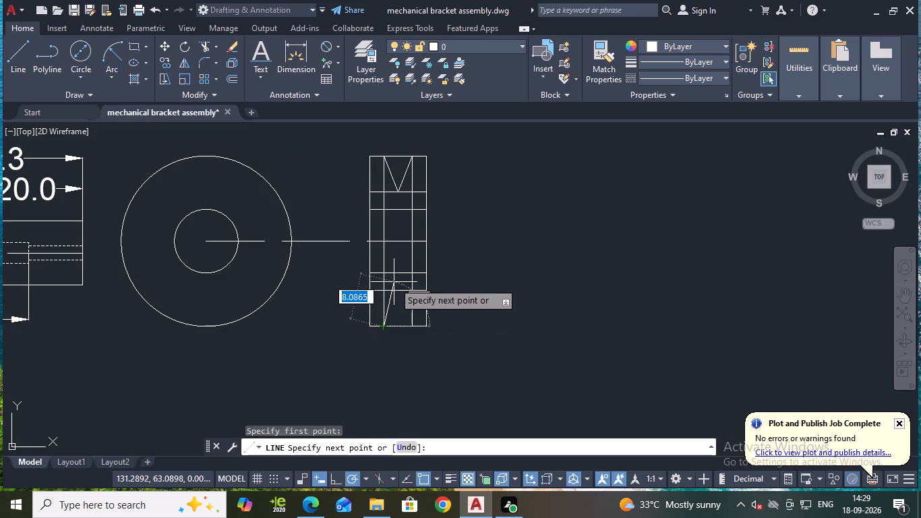
{"action": "left_click", "coordinate": [398, 291]}
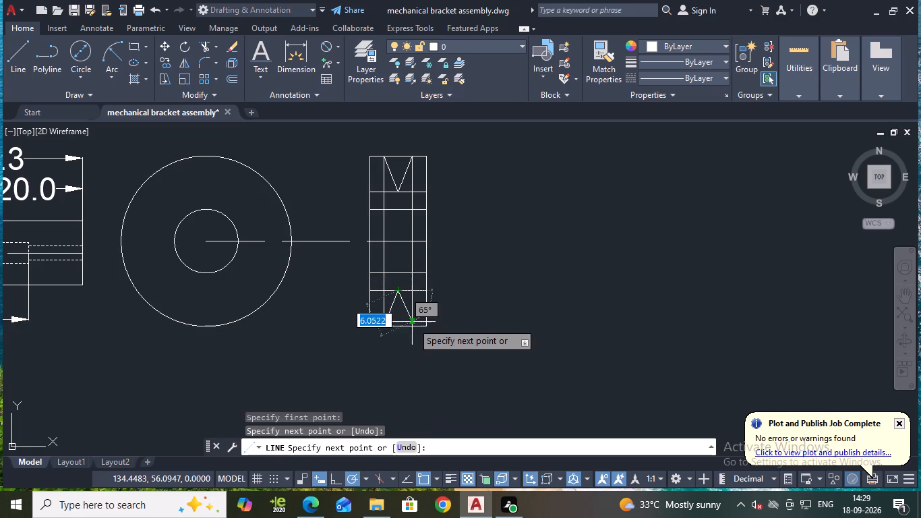
{"action": "left_click", "coordinate": [413, 325]}
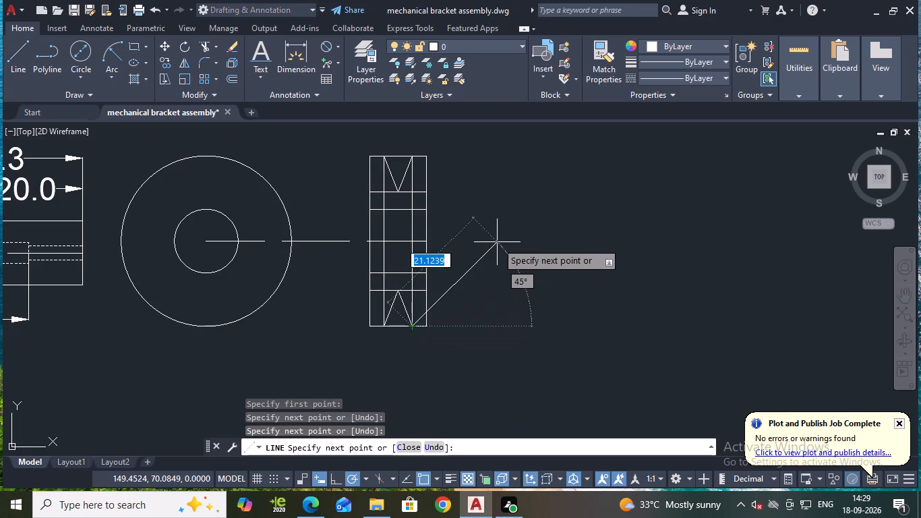
Erase the upper and lower horizontal offset lines that pass through the V-groove apexes in the side view.
{"action": "key", "text": "Escape"}
{"action": "left_click", "coordinate": [419, 193]}
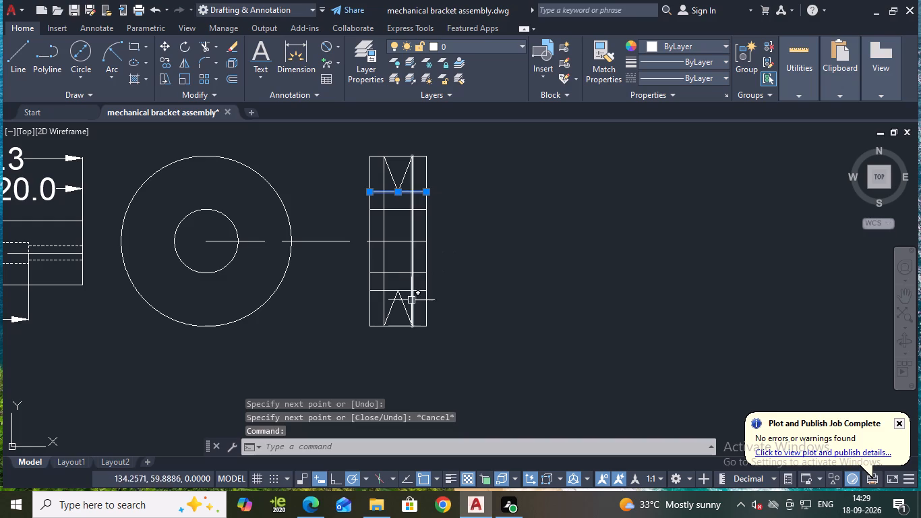
{"action": "left_click", "coordinate": [419, 292]}
{"action": "key", "text": "e"}
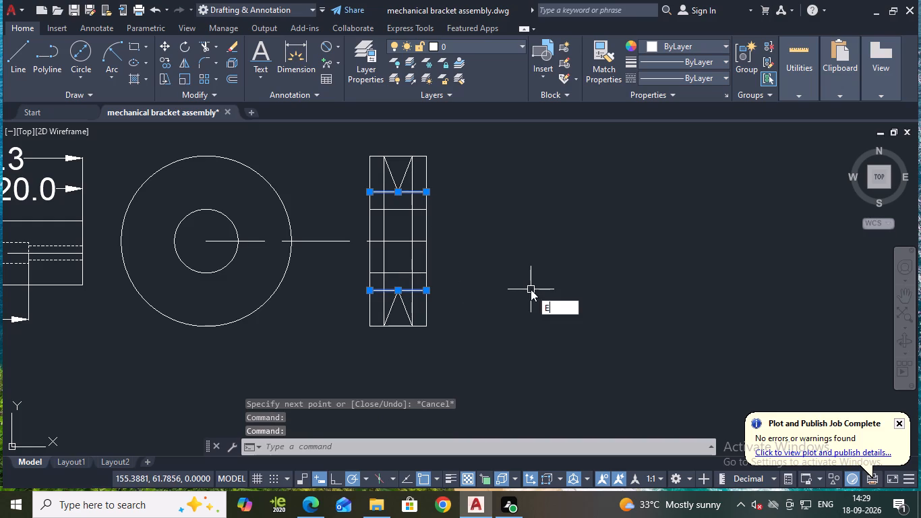
{"action": "key", "text": "Return"}
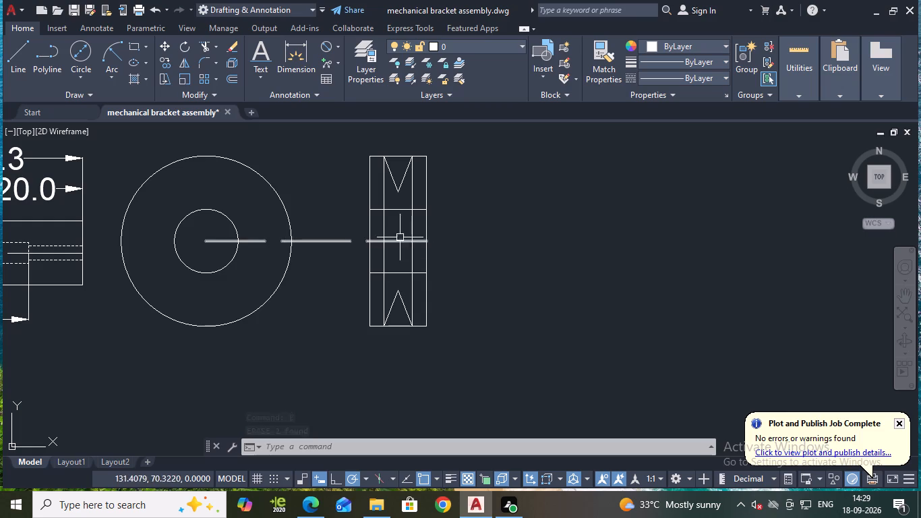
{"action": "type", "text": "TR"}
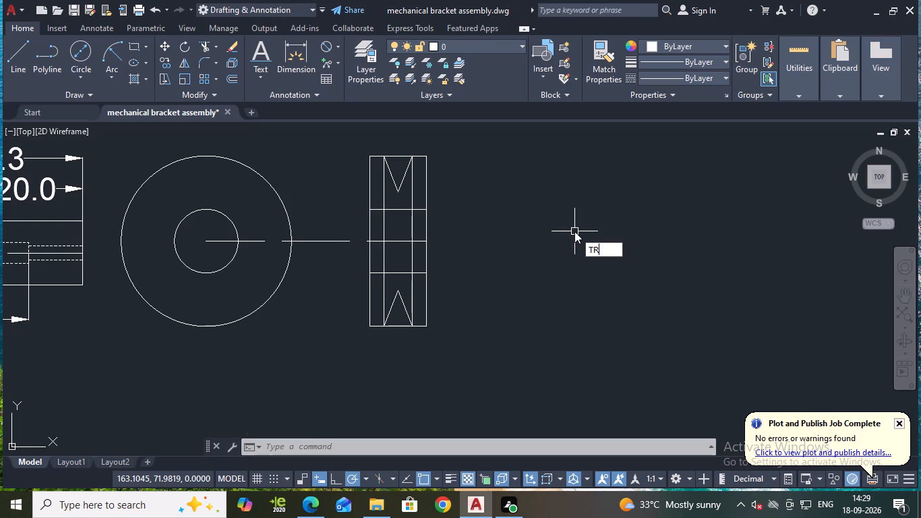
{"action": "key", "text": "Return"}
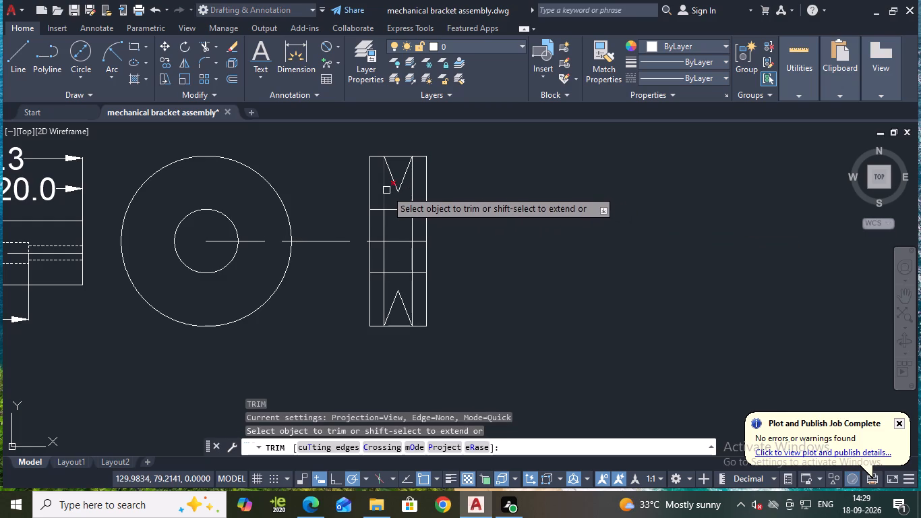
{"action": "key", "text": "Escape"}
Erase the two inner vertical construction lines of the side view.
{"action": "left_click", "coordinate": [384, 221]}
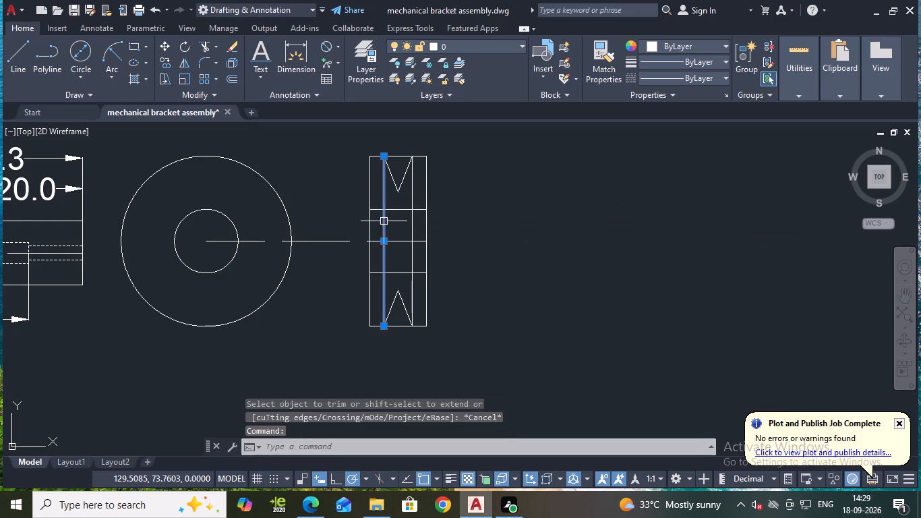
{"action": "left_click", "coordinate": [413, 224]}
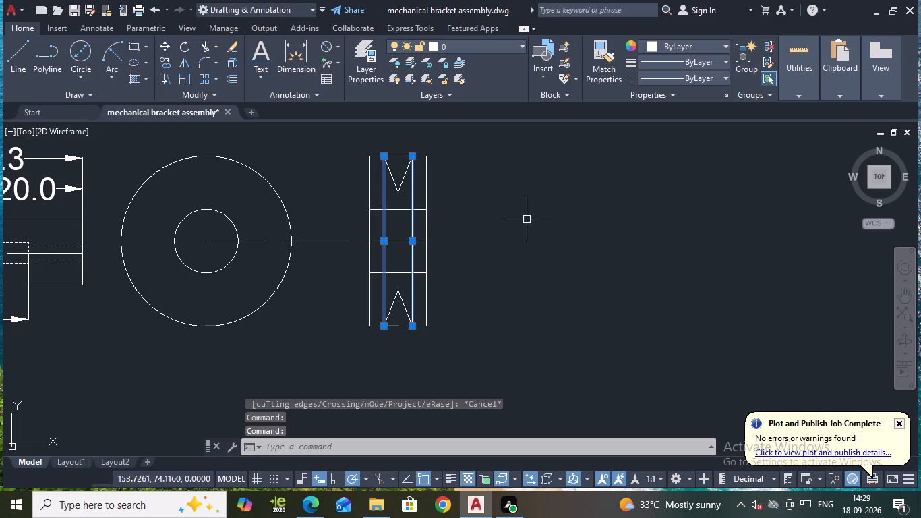
{"action": "key", "text": "e"}
{"action": "key", "text": "Return"}
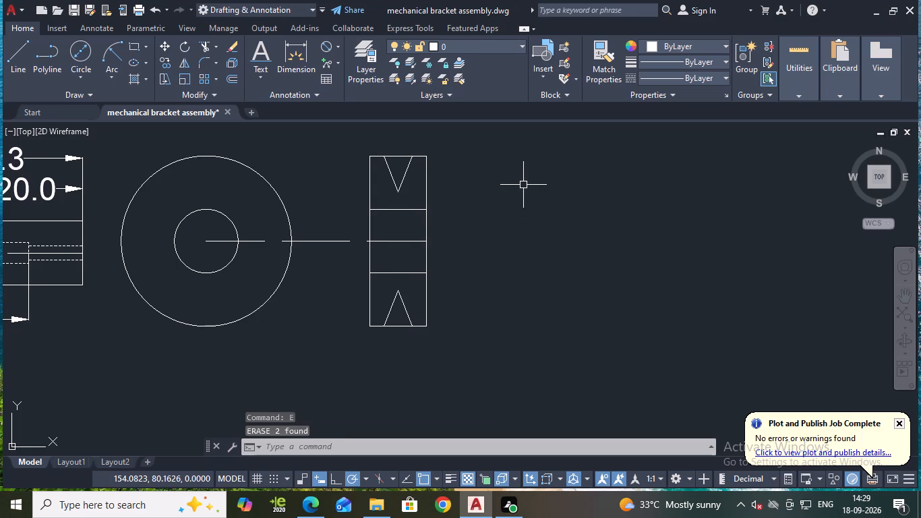
Trim the side view's top and bottom edges across the openings of both V-grooves.
{"action": "type", "text": "TR"}
{"action": "key", "text": "Return"}
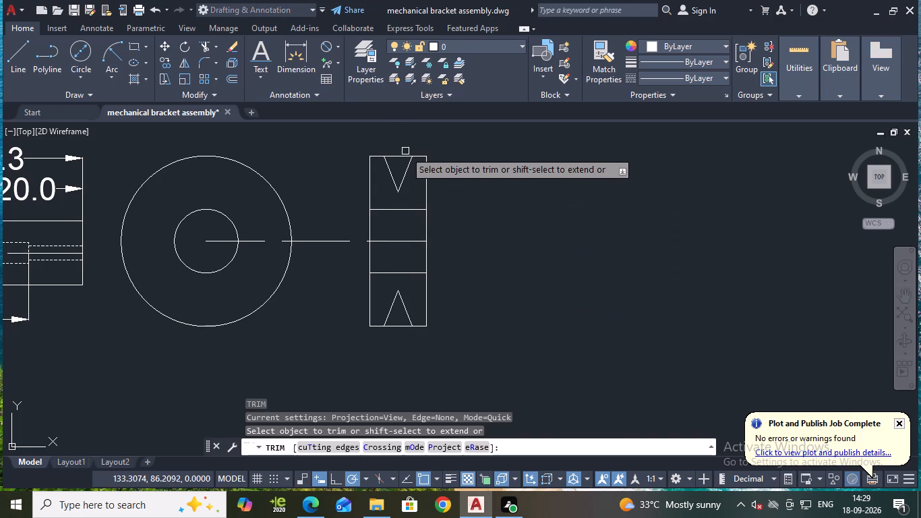
{"action": "left_click", "coordinate": [403, 155]}
{"action": "left_click", "coordinate": [404, 325]}
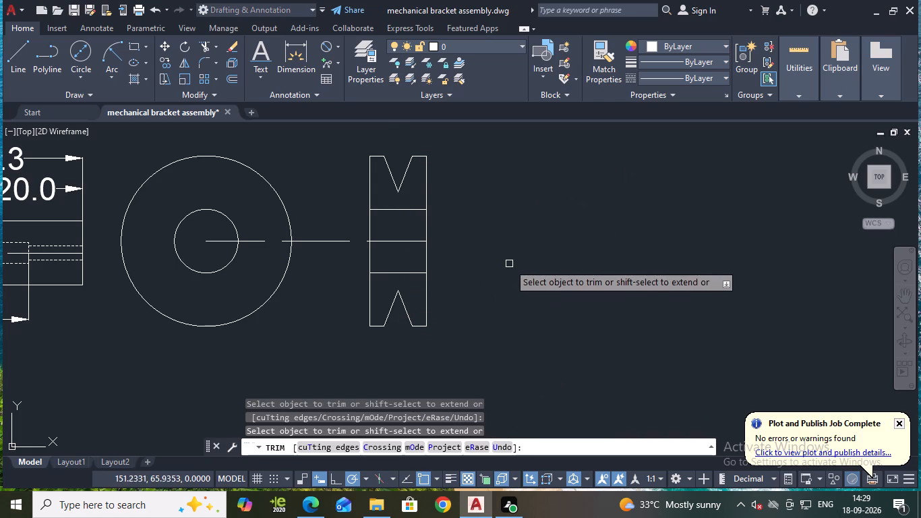
{"action": "key", "text": "Escape"}
Save the drawing.
{"action": "key", "text": "ctrl+s"}
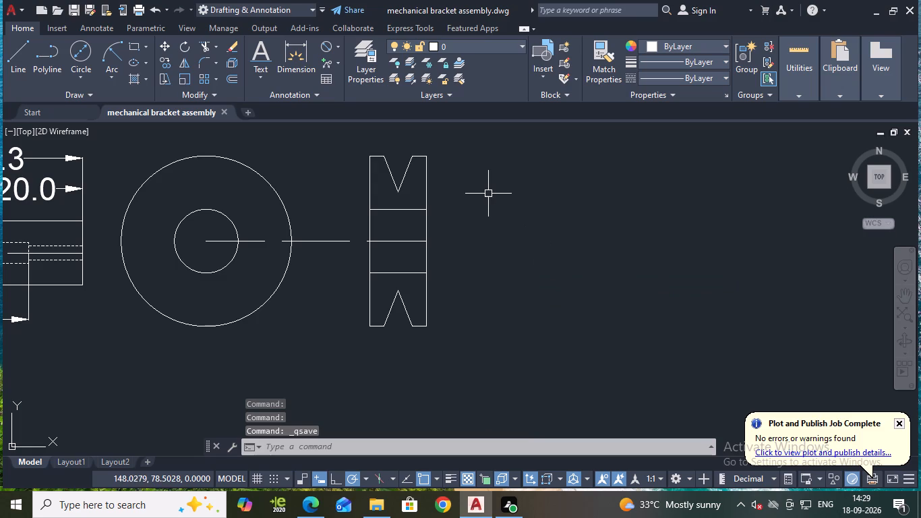
Add a linear dimension above the side view for the top edge segment left of the upper V-groove.
{"action": "scroll", "coordinate": [473, 198], "scroll_direction": "up", "scroll_amount": 1}
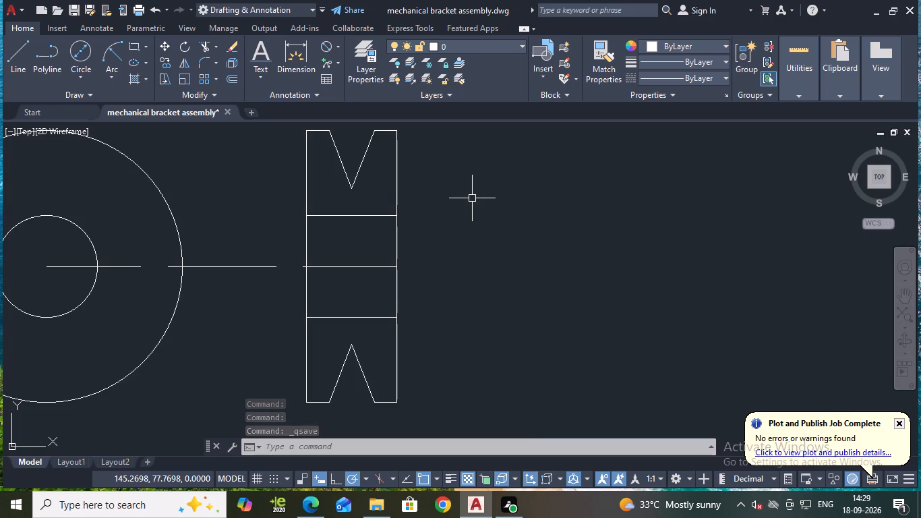
{"action": "scroll", "coordinate": [472, 198], "scroll_direction": "down", "scroll_amount": 1}
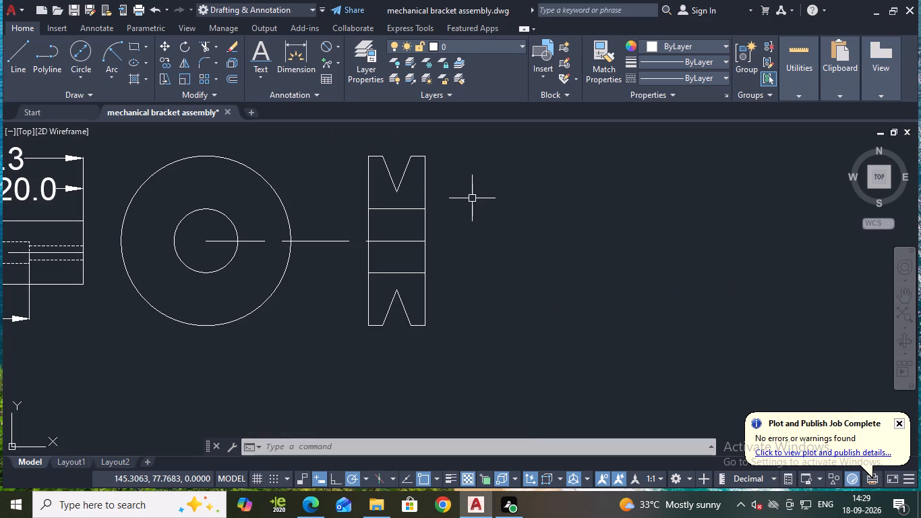
{"action": "scroll", "coordinate": [457, 188], "scroll_direction": "up", "scroll_amount": 3}
{"action": "middle_click_drag", "start_coordinate": [429, 179], "coordinate": [479, 266]}
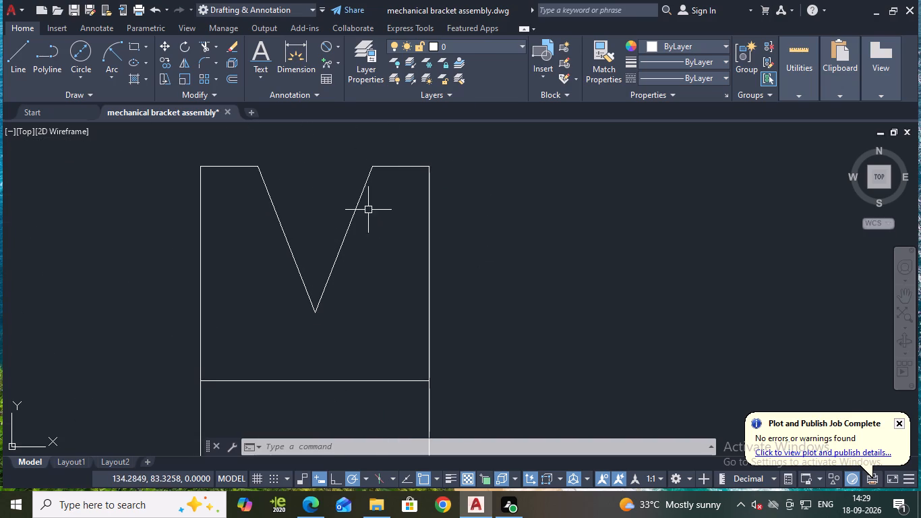
{"action": "left_click", "coordinate": [335, 44]}
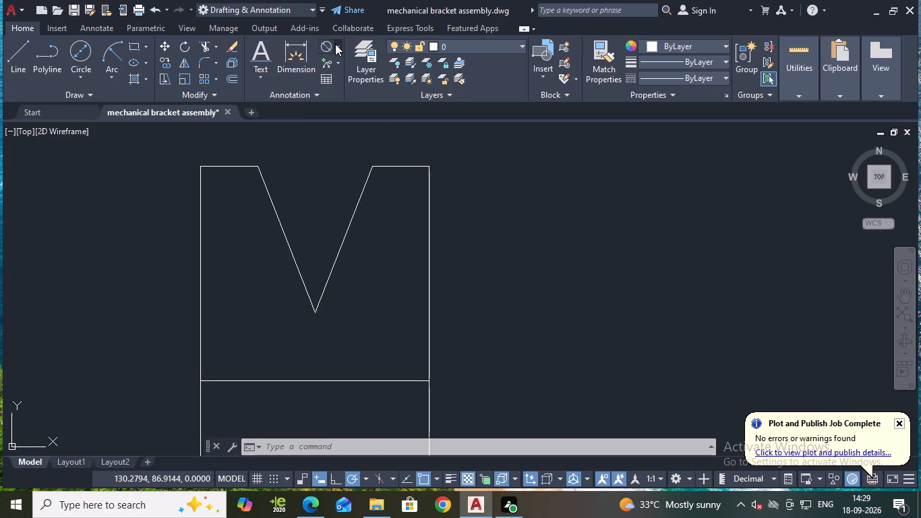
{"action": "left_click", "coordinate": [332, 69]}
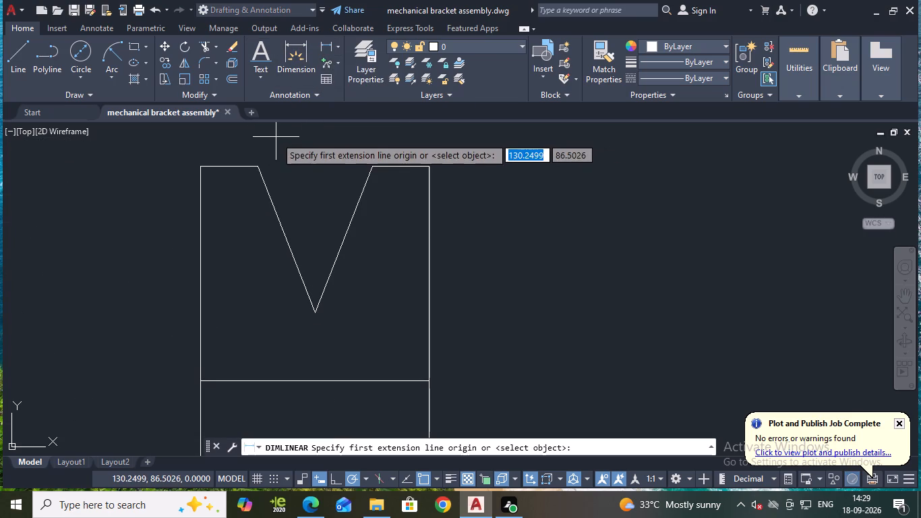
{"action": "left_click", "coordinate": [255, 165]}
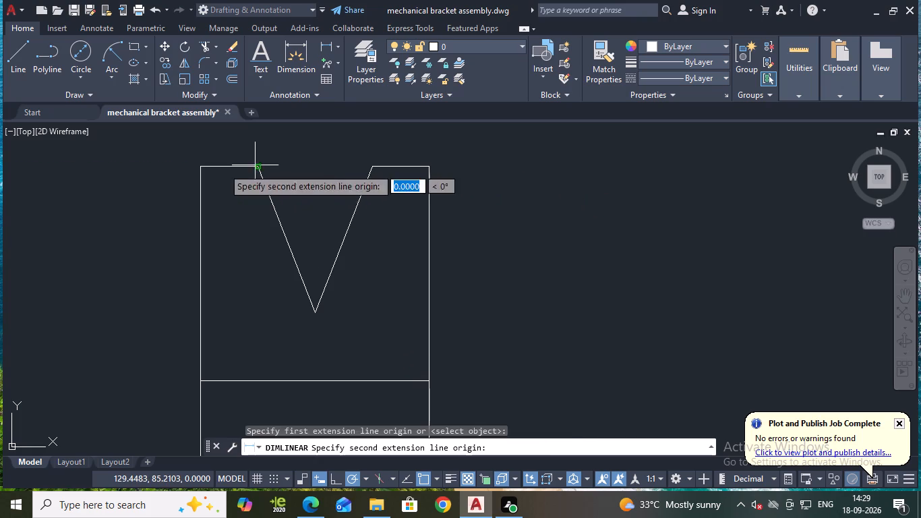
{"action": "left_click", "coordinate": [198, 166]}
{"action": "scroll", "coordinate": [206, 152], "scroll_direction": "down", "scroll_amount": 2}
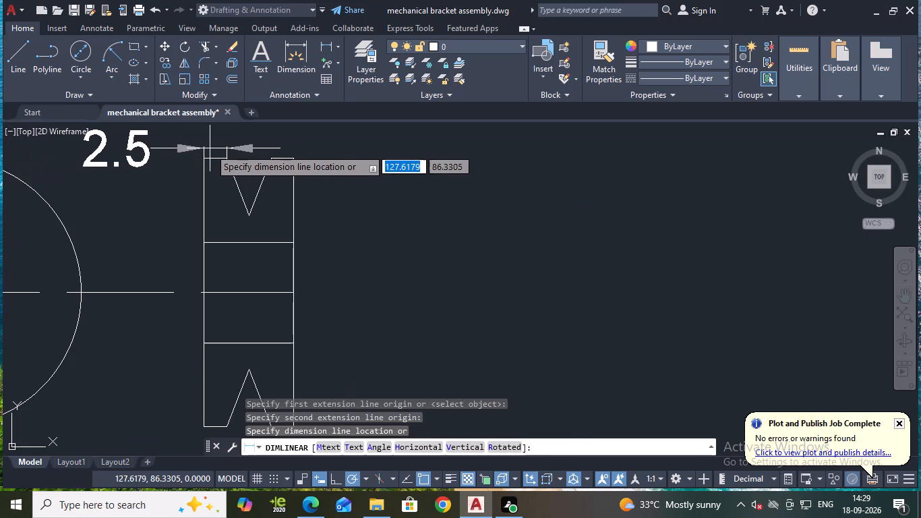
{"action": "left_click", "coordinate": [210, 148]}
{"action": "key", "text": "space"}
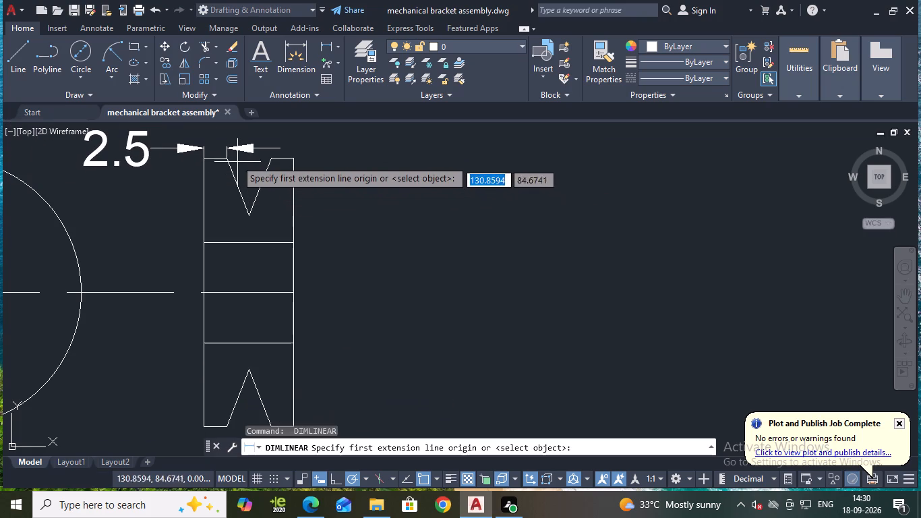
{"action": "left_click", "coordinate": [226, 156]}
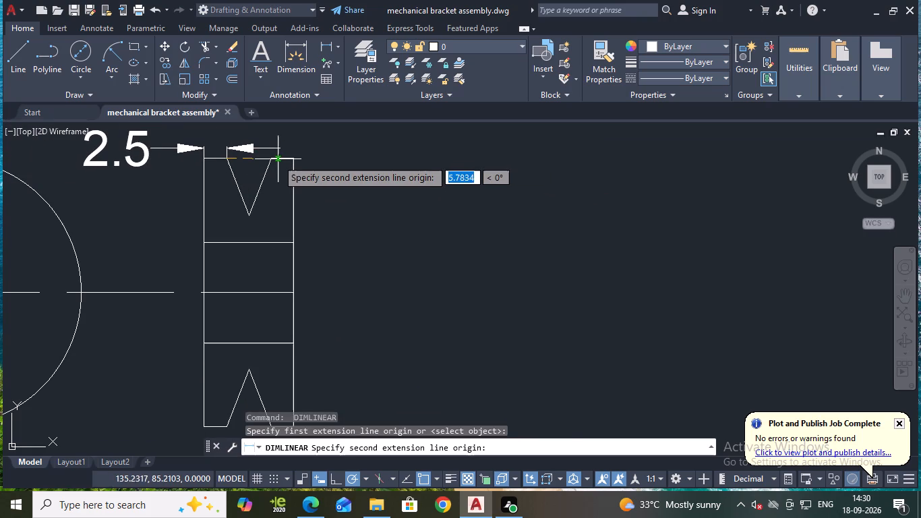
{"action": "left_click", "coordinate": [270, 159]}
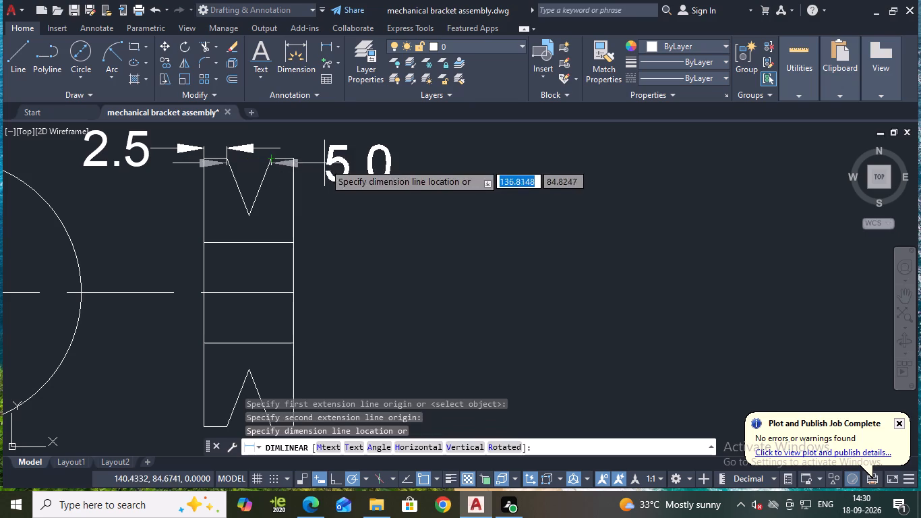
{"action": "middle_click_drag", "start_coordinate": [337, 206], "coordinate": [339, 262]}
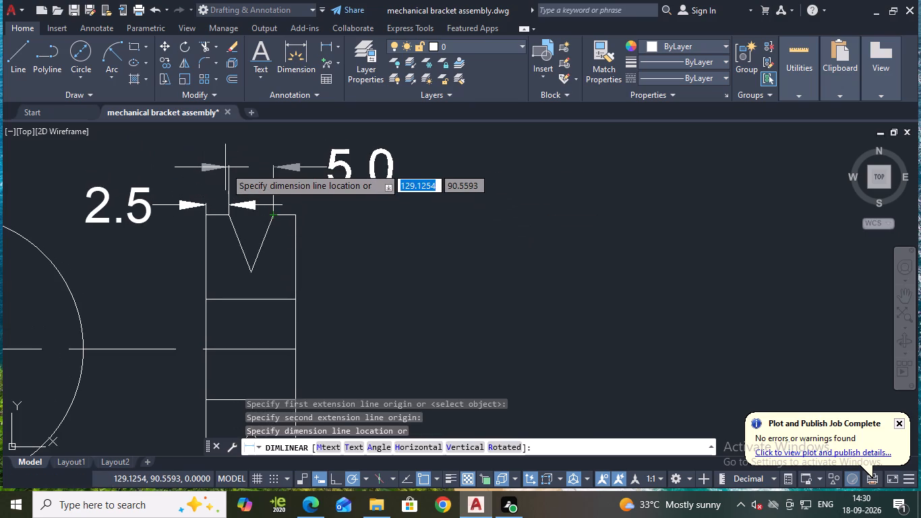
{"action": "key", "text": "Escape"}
Add a linear dimension for the side view's overall width, placed above the existing groove-edge dimension.
{"action": "key", "text": "space"}
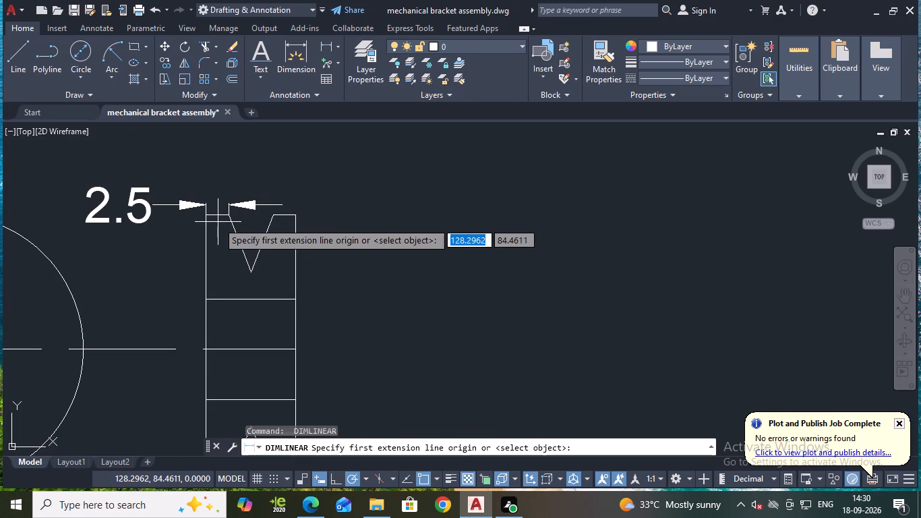
{"action": "left_click", "coordinate": [206, 214]}
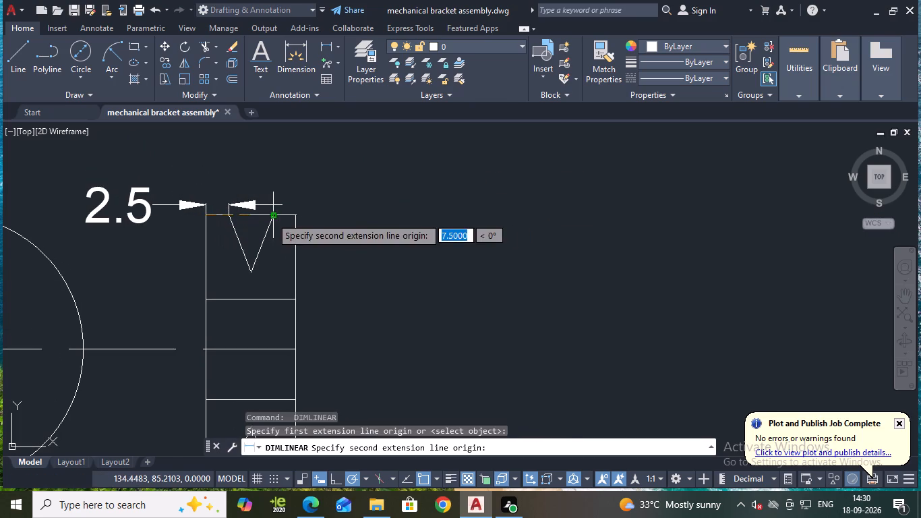
{"action": "left_click", "coordinate": [296, 216]}
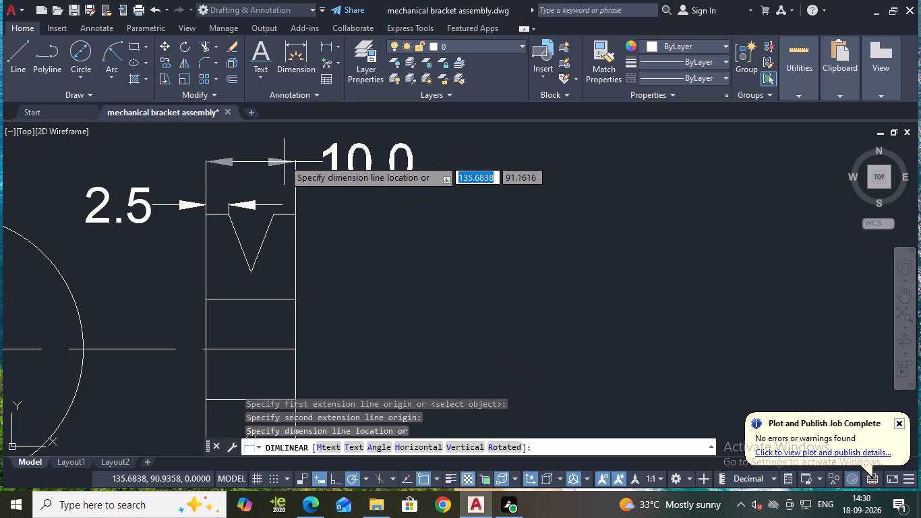
{"action": "left_click", "coordinate": [282, 154]}
Add diameter dimensions to the front view's circles, with the outer one's text above and the inner one's text below.
{"action": "scroll", "coordinate": [392, 223], "scroll_direction": "down", "scroll_amount": 2}
{"action": "middle_click_drag", "start_coordinate": [393, 237], "coordinate": [393, 224]}
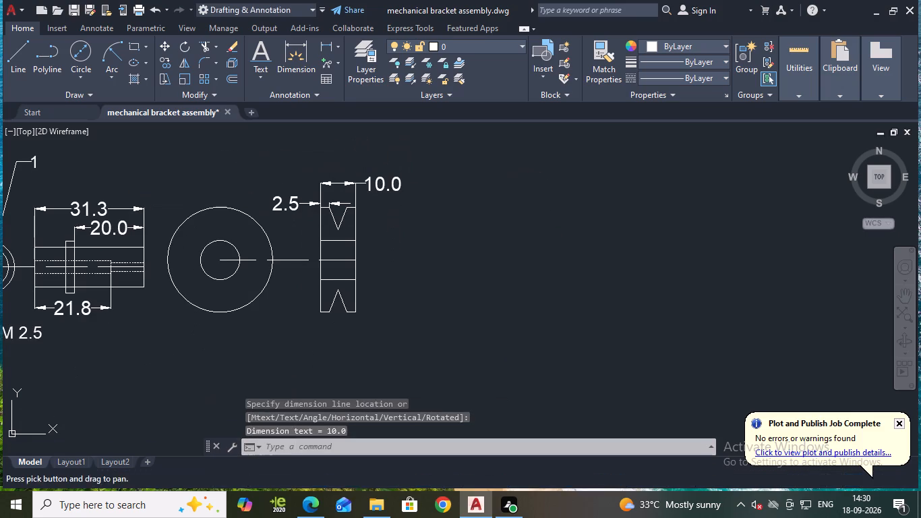
{"action": "scroll", "coordinate": [349, 264], "scroll_direction": "up", "scroll_amount": 1}
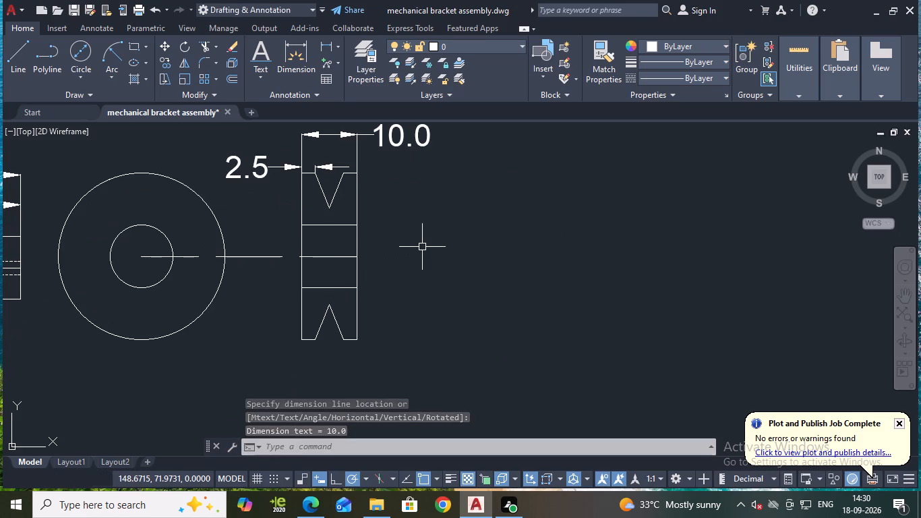
{"action": "scroll", "coordinate": [422, 247], "scroll_direction": "down", "scroll_amount": 1}
{"action": "key", "text": "Escape"}
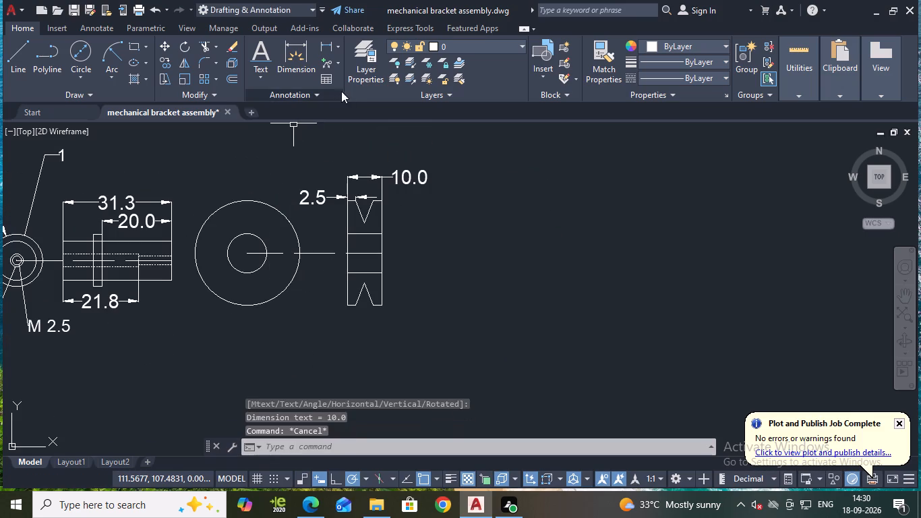
{"action": "left_click", "coordinate": [338, 45]}
{"action": "left_click", "coordinate": [334, 202]}
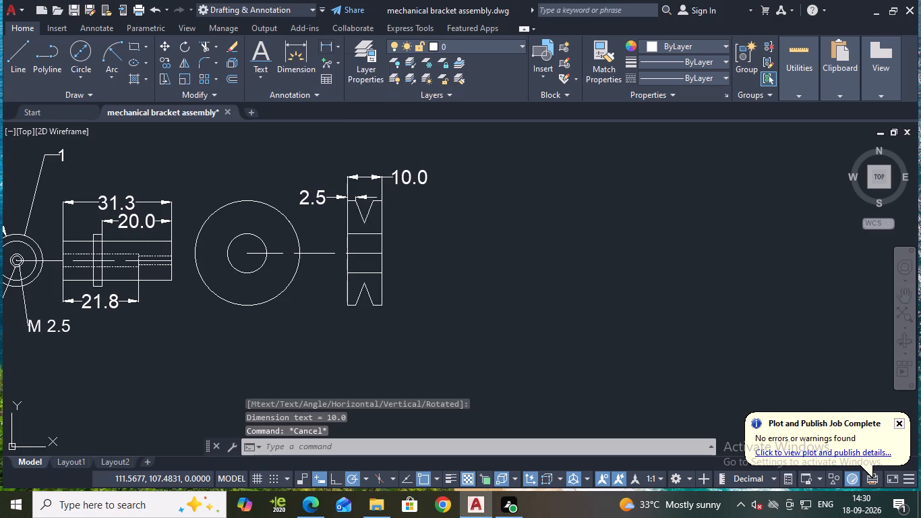
{"action": "left_click", "coordinate": [249, 200]}
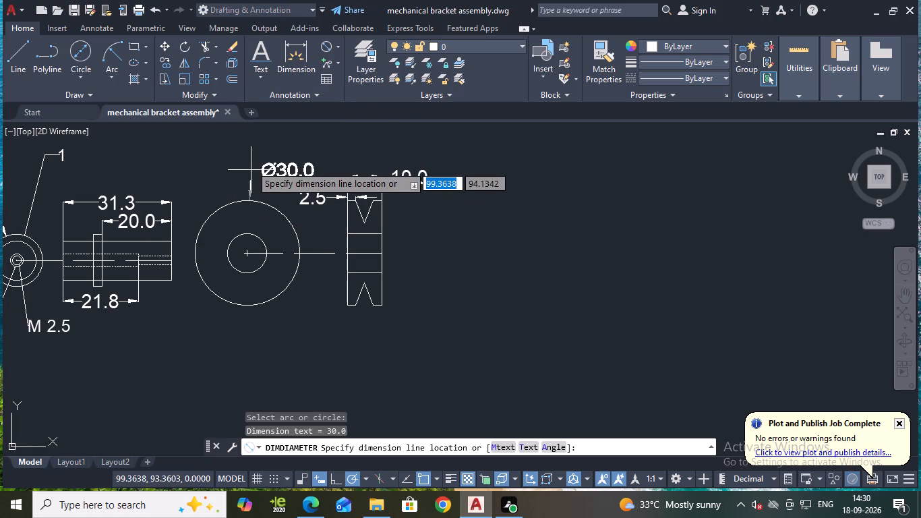
{"action": "left_click", "coordinate": [254, 151]}
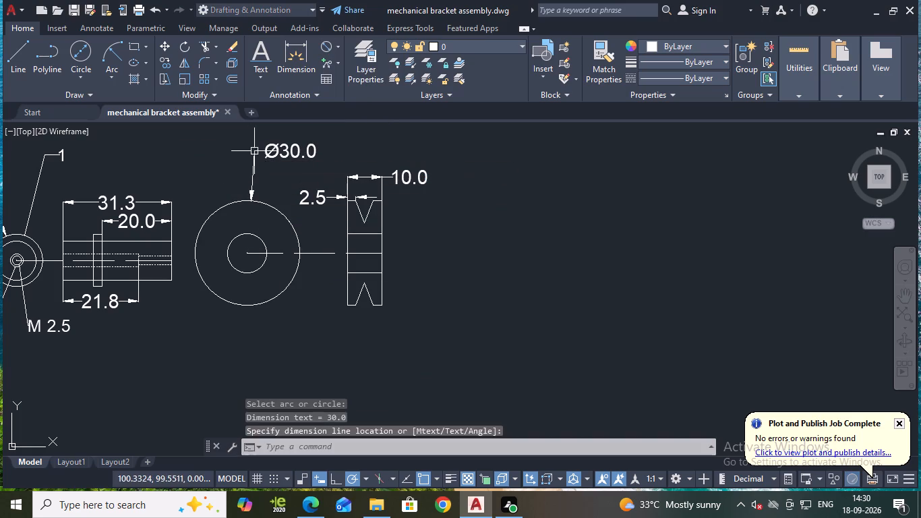
{"action": "key", "text": "space"}
{"action": "left_click", "coordinate": [261, 266]}
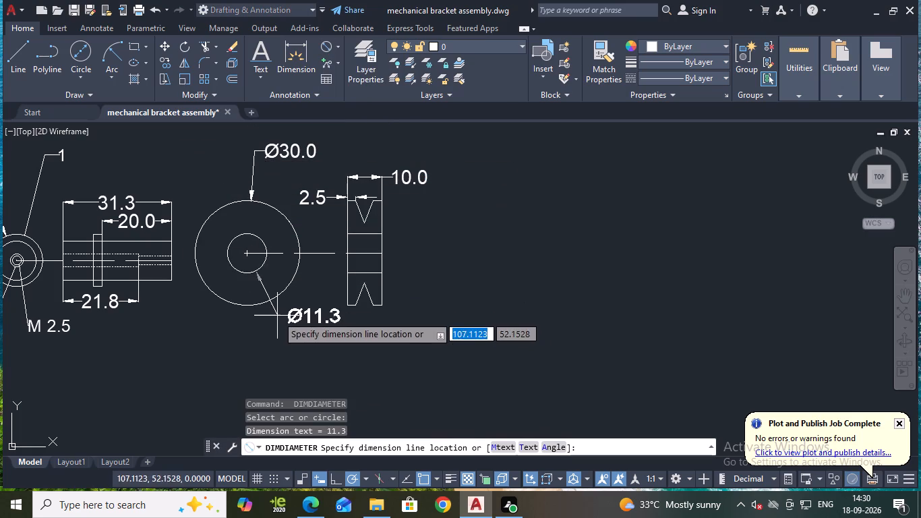
{"action": "left_click", "coordinate": [277, 316]}
{"action": "key", "text": "Escape"}
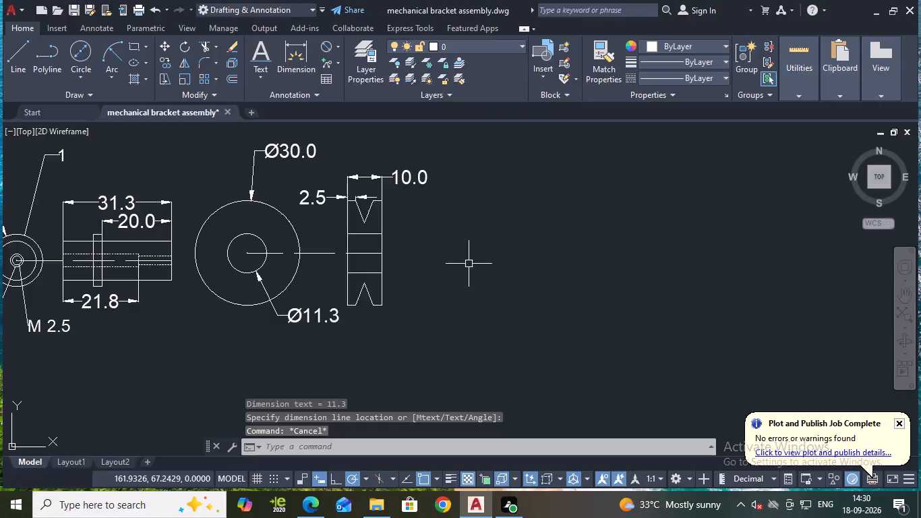
Save the drawing.
{"action": "key", "text": "ctrl+s"}
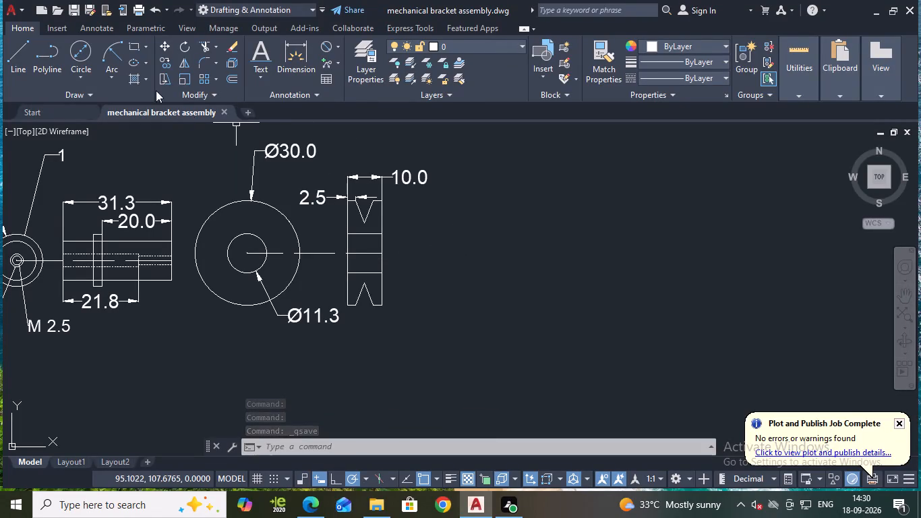
Hatch the regions above and below the bore in the V-grooved side view, using a hatch scale of 15.
{"action": "left_click", "coordinate": [132, 77]}
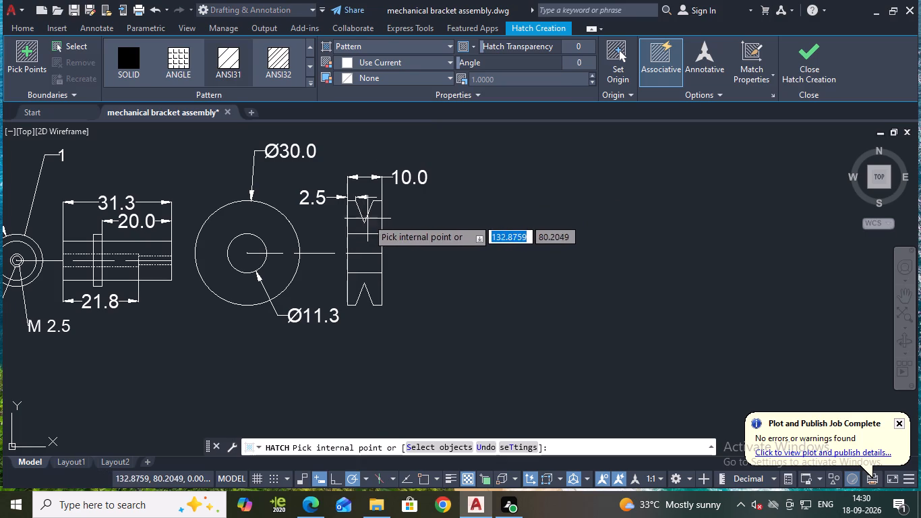
{"action": "left_click", "coordinate": [369, 221]}
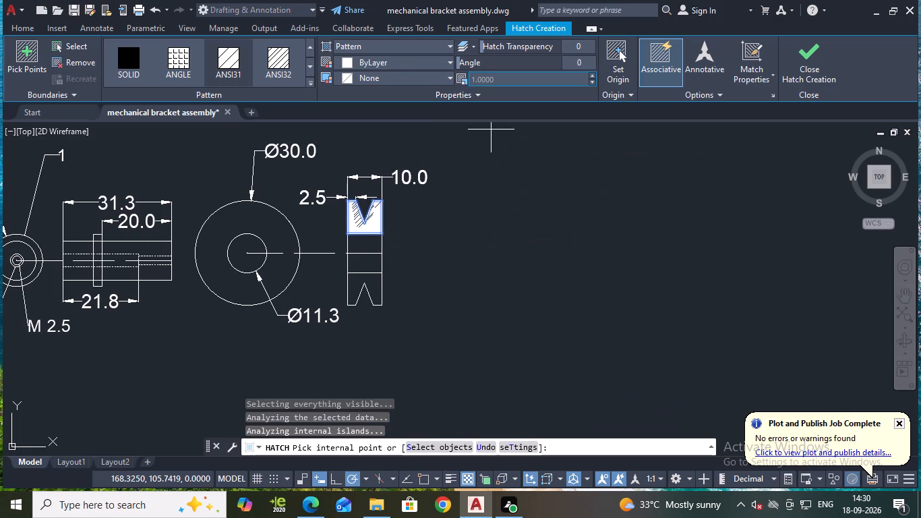
{"action": "left_click", "coordinate": [504, 84]}
{"action": "type", "text": "15"}
{"action": "key", "text": "Return"}
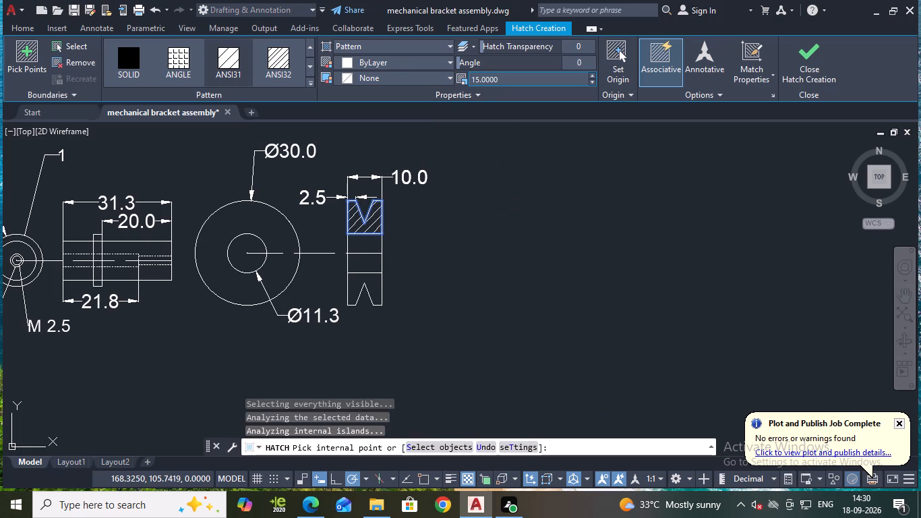
{"action": "left_click", "coordinate": [371, 277]}
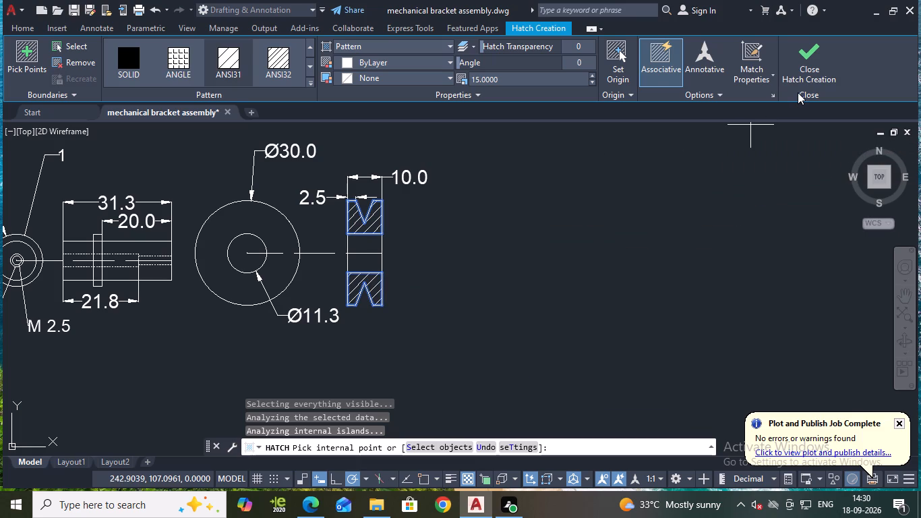
{"action": "left_click", "coordinate": [798, 92]}
{"action": "left_click", "coordinate": [800, 84]}
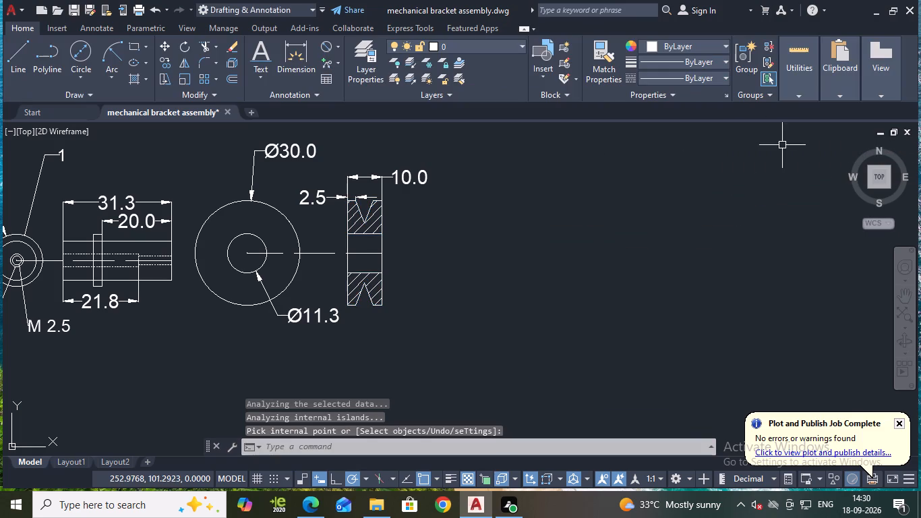
{"action": "key", "text": "Escape"}
Save the drawing.
{"action": "scroll", "coordinate": [414, 249], "scroll_direction": "down", "scroll_amount": 1}
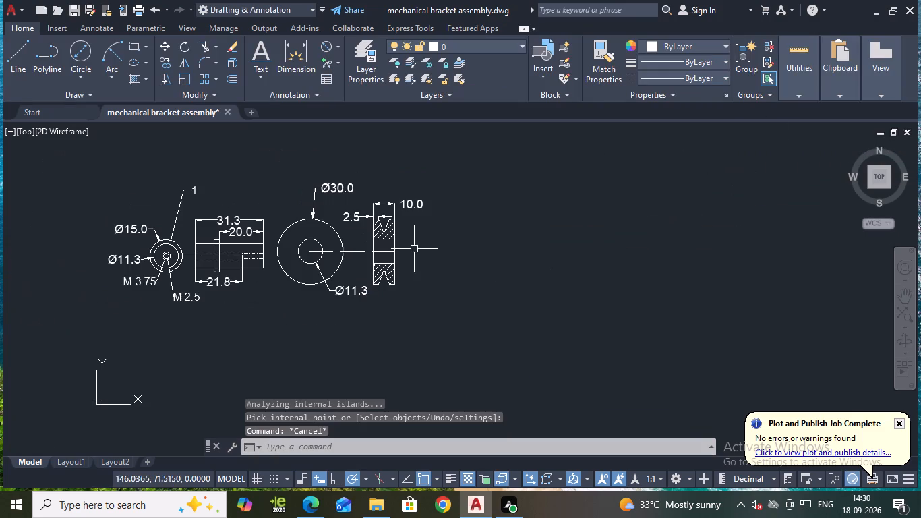
{"action": "key", "text": "ctrl+s"}
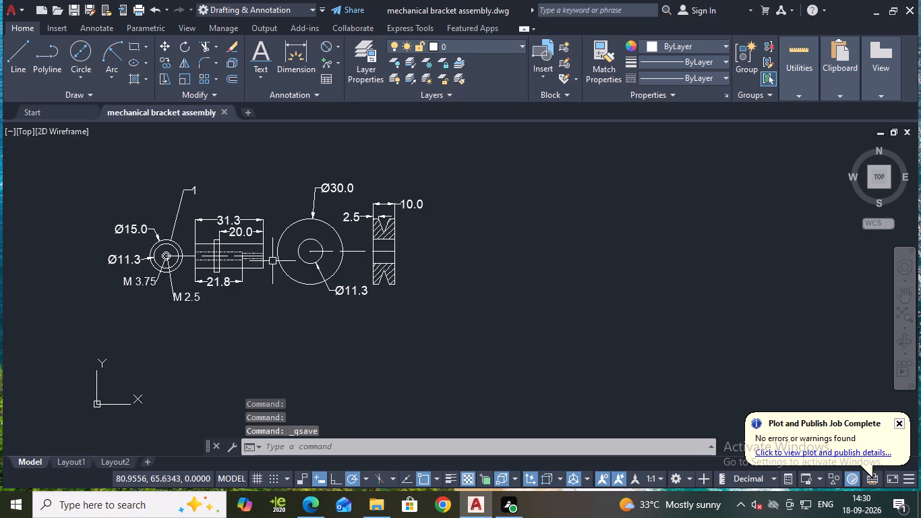
Add a leader from the top of the second part's outer circle, labelled 2 with text height 5.
{"action": "left_click", "coordinate": [336, 60]}
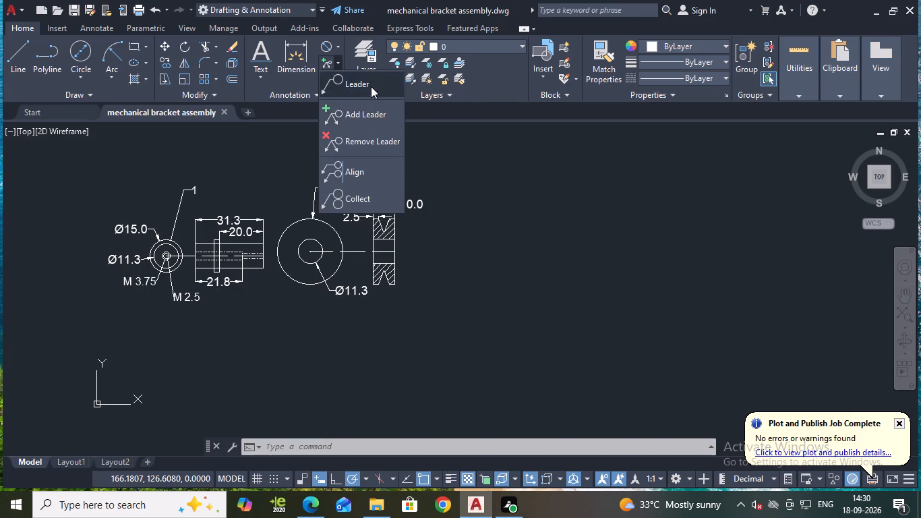
{"action": "left_click", "coordinate": [371, 86]}
{"action": "left_click", "coordinate": [297, 219]}
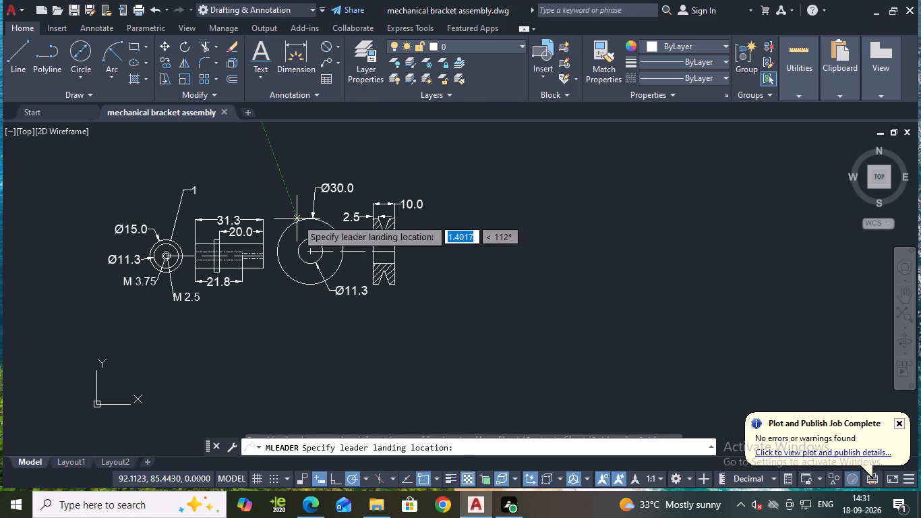
{"action": "left_click", "coordinate": [282, 168]}
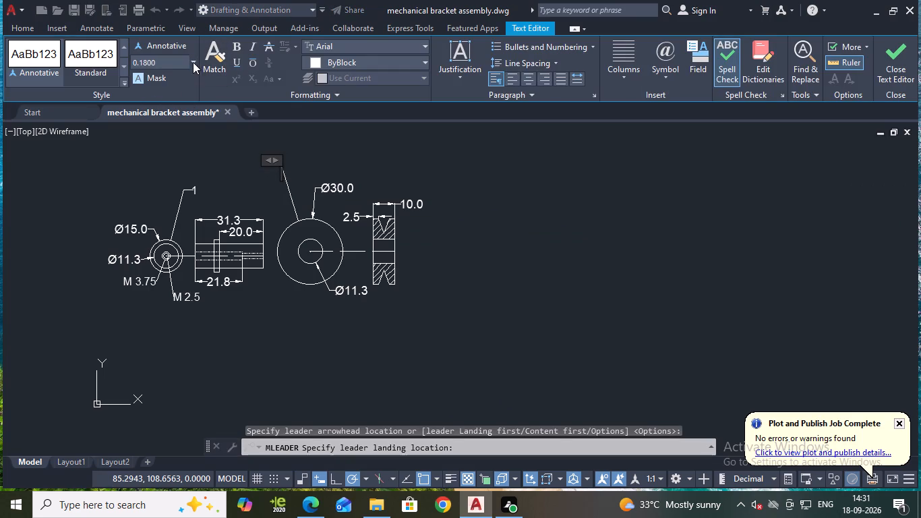
{"action": "left_click", "coordinate": [165, 63]}
{"action": "key", "text": "5"}
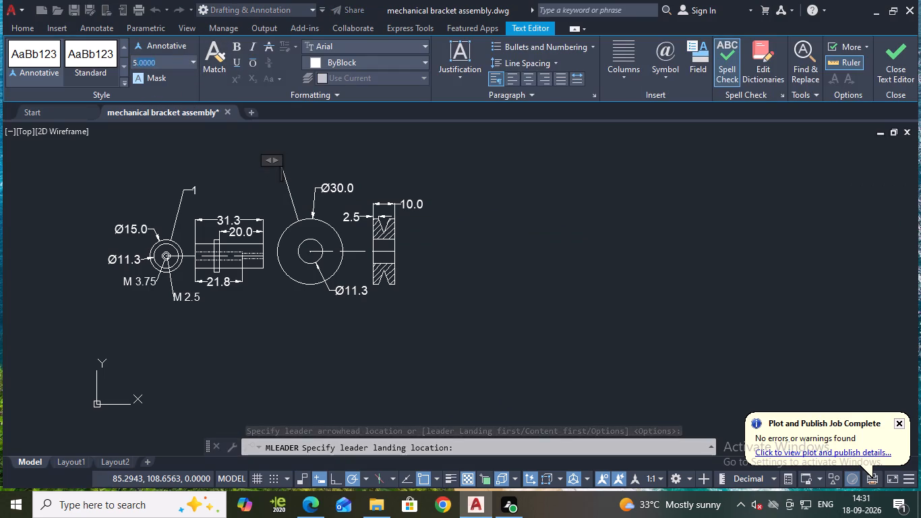
{"action": "key", "text": "Return"}
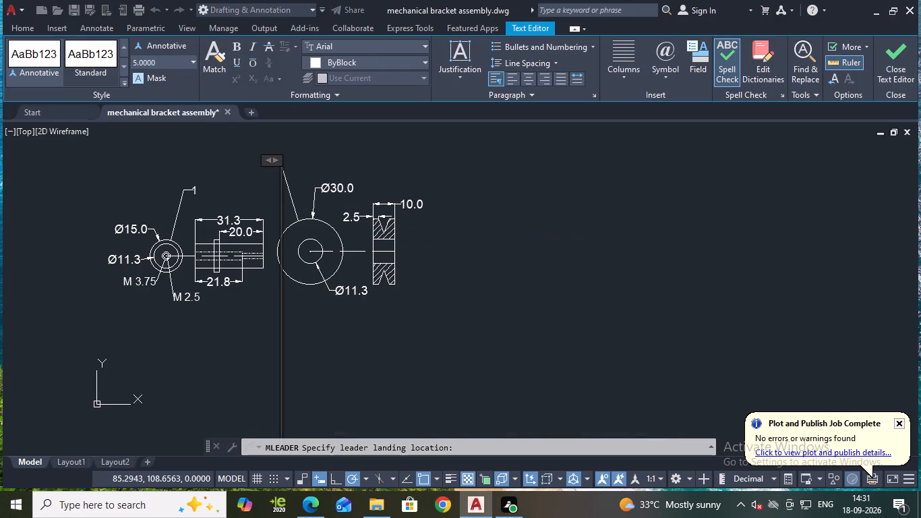
{"action": "key", "text": "2"}
{"action": "key", "text": "Return"}
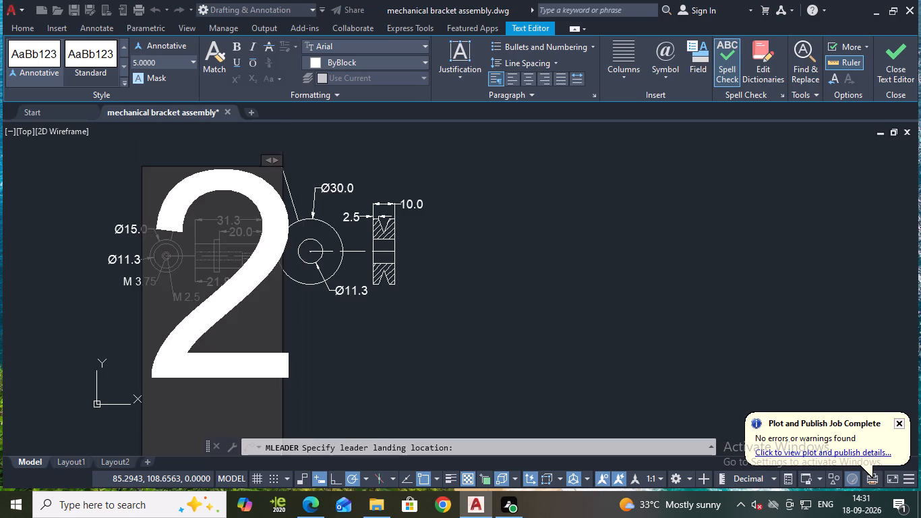
{"action": "key", "text": "BackSpace"}
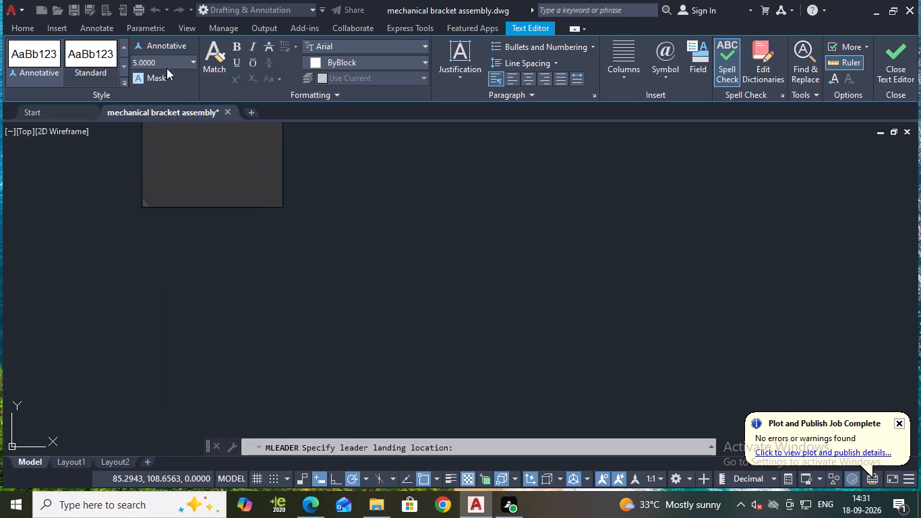
{"action": "scroll", "coordinate": [295, 198], "scroll_direction": "down", "scroll_amount": 6}
{"action": "scroll", "coordinate": [320, 202], "scroll_direction": "up", "scroll_amount": 3}
{"action": "scroll", "coordinate": [330, 201], "scroll_direction": "down", "scroll_amount": 3}
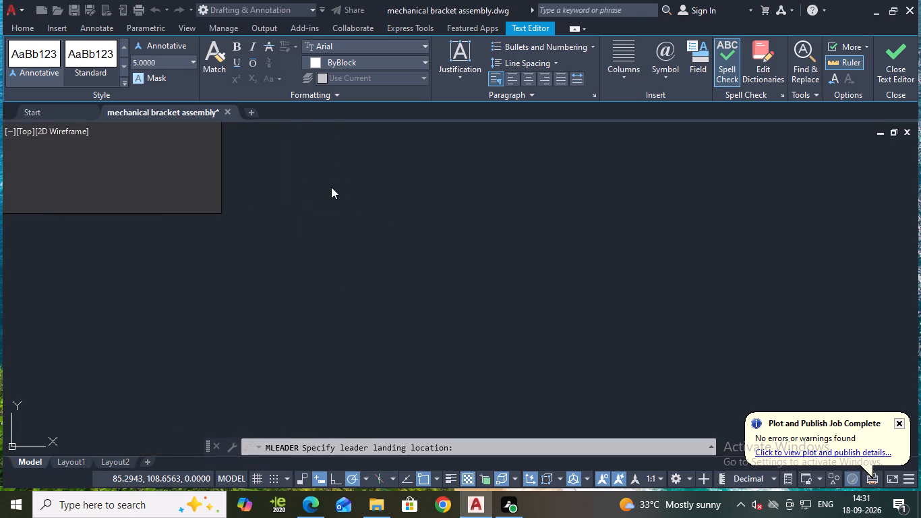
{"action": "scroll", "coordinate": [332, 177], "scroll_direction": "down", "scroll_amount": 3}
{"action": "middle_click_drag", "start_coordinate": [331, 174], "coordinate": [352, 330]}
{"action": "scroll", "coordinate": [347, 306], "scroll_direction": "down", "scroll_amount": 3}
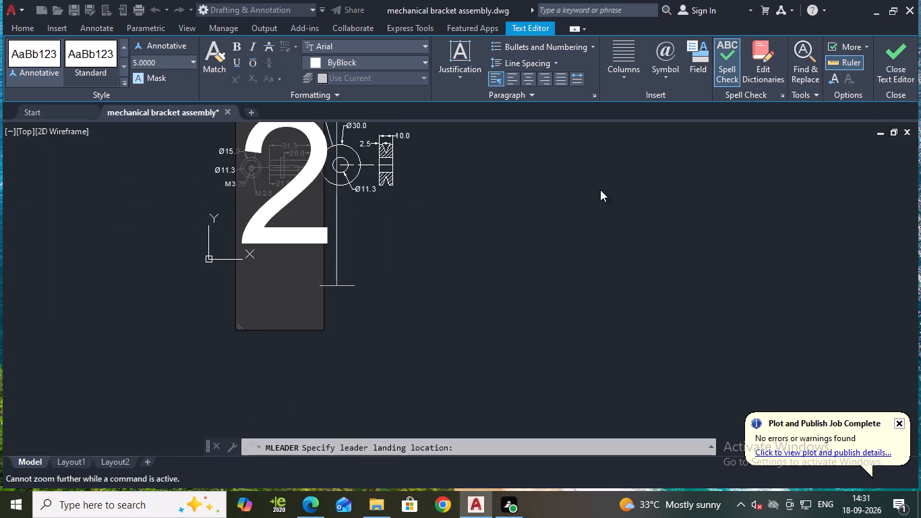
{"action": "left_click", "coordinate": [887, 72]}
Erase the existing leader labelled 1 above the first part's front view.
{"action": "middle_click_drag", "start_coordinate": [431, 200], "coordinate": [446, 275]}
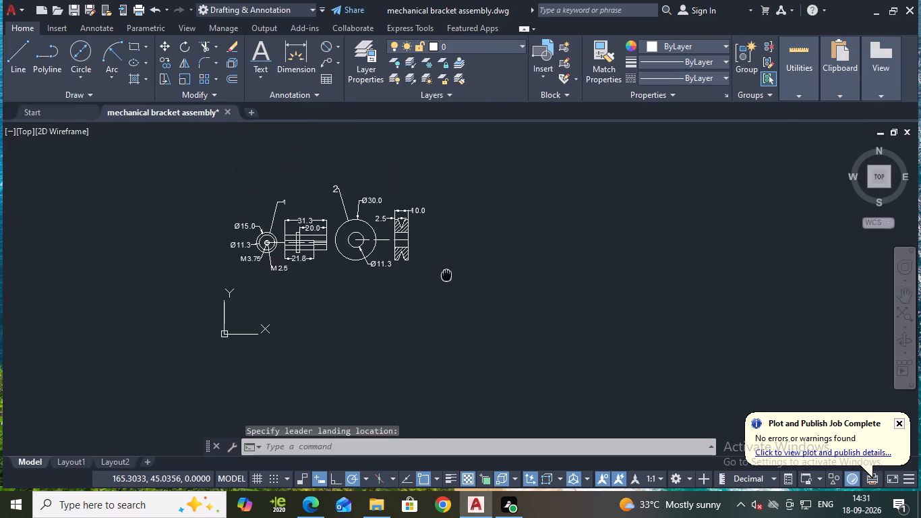
{"action": "scroll", "coordinate": [292, 208], "scroll_direction": "up", "scroll_amount": 2}
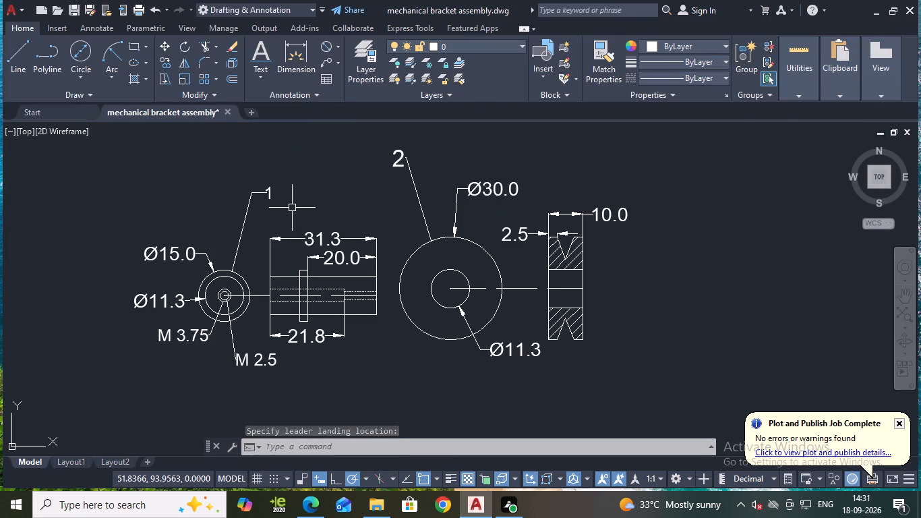
{"action": "left_click", "coordinate": [253, 200]}
{"action": "key", "text": "e"}
{"action": "key", "text": "Return"}
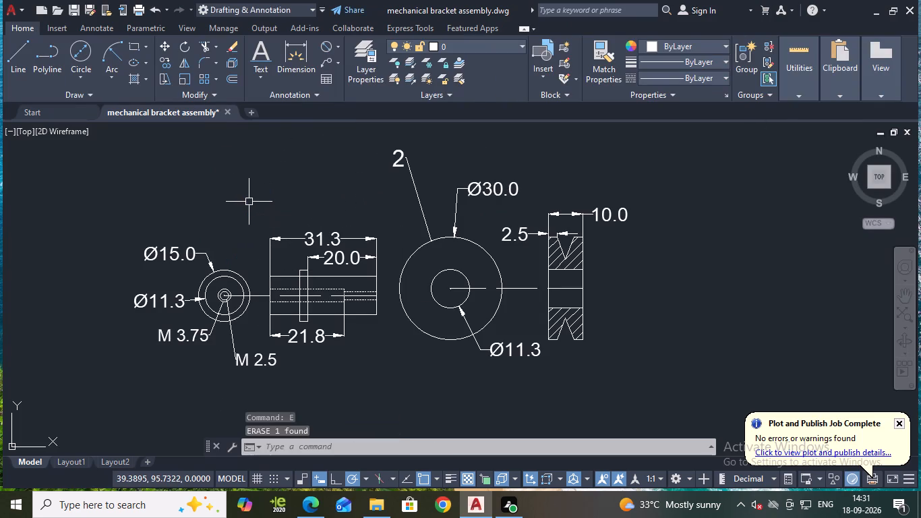
Add a new leader from the top of the first part's outer circle, labelled 1 with text height 5.
{"action": "left_click", "coordinate": [324, 61]}
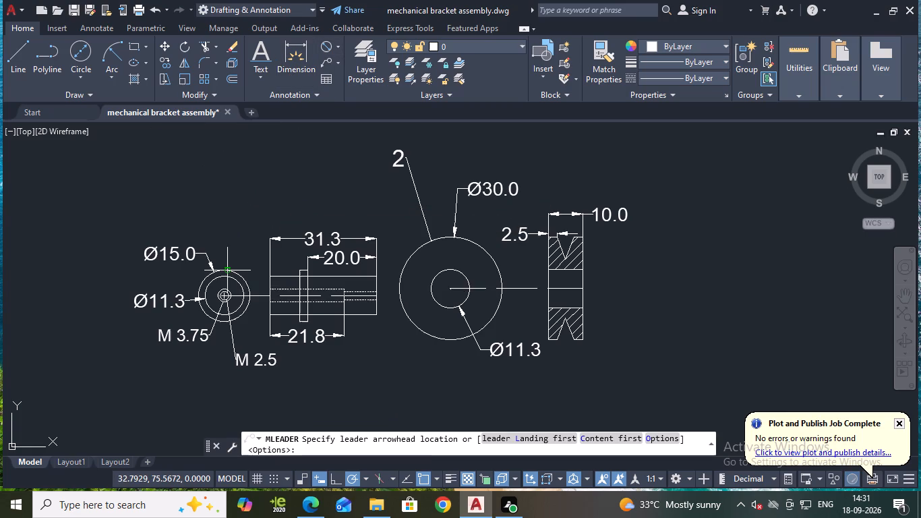
{"action": "left_click", "coordinate": [231, 270]}
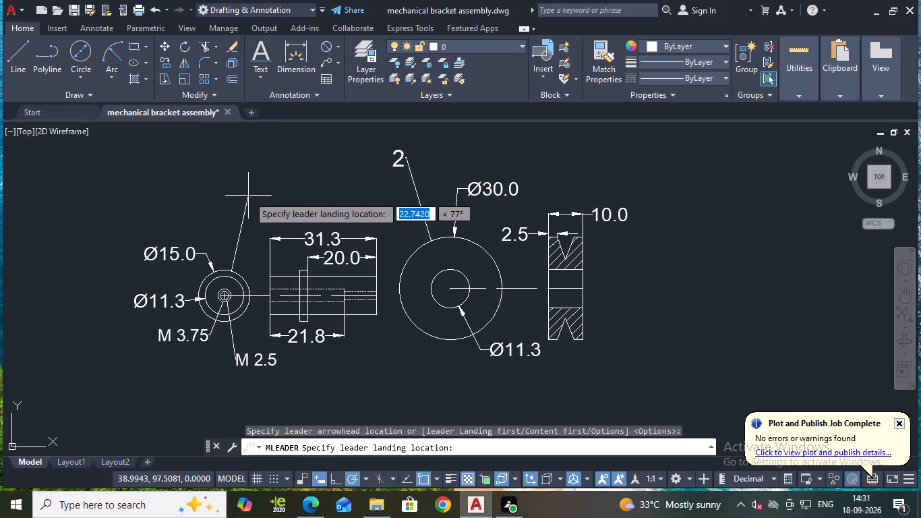
{"action": "left_click", "coordinate": [243, 196]}
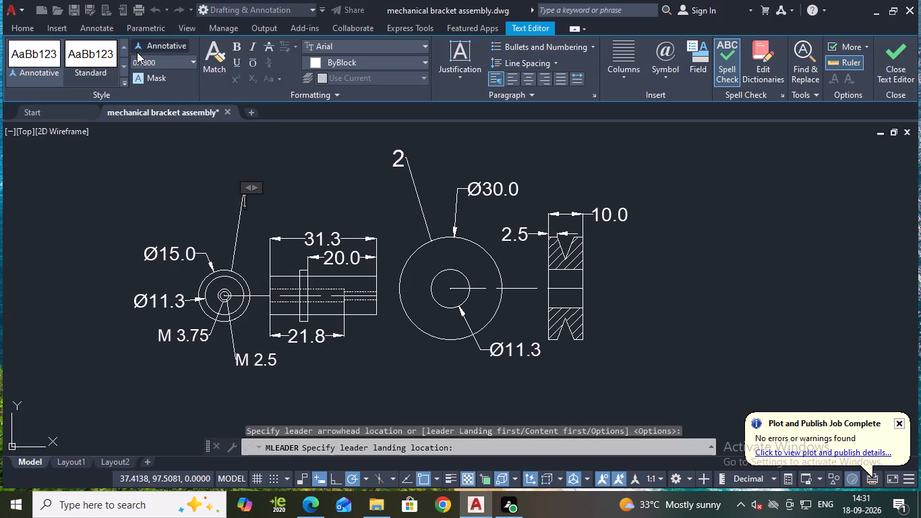
{"action": "left_click", "coordinate": [160, 59]}
{"action": "key", "text": "5"}
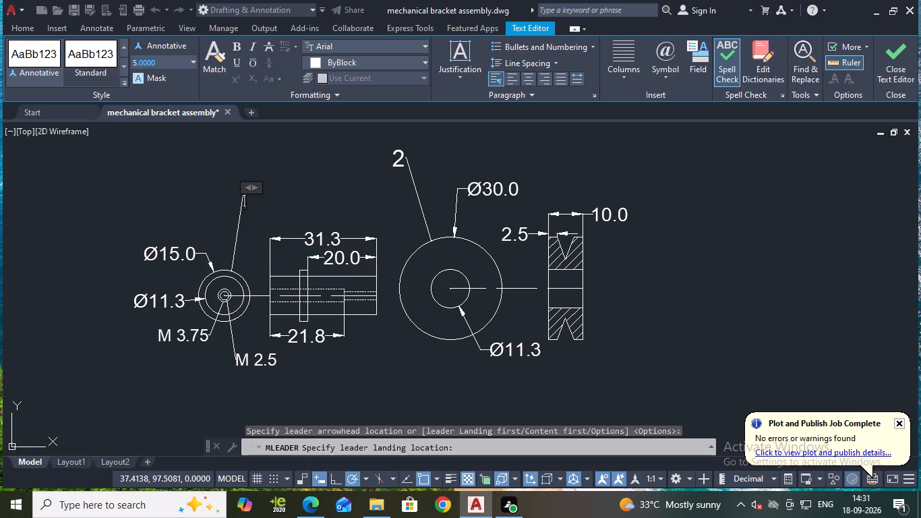
{"action": "key", "text": "Return"}
{"action": "key", "text": "1"}
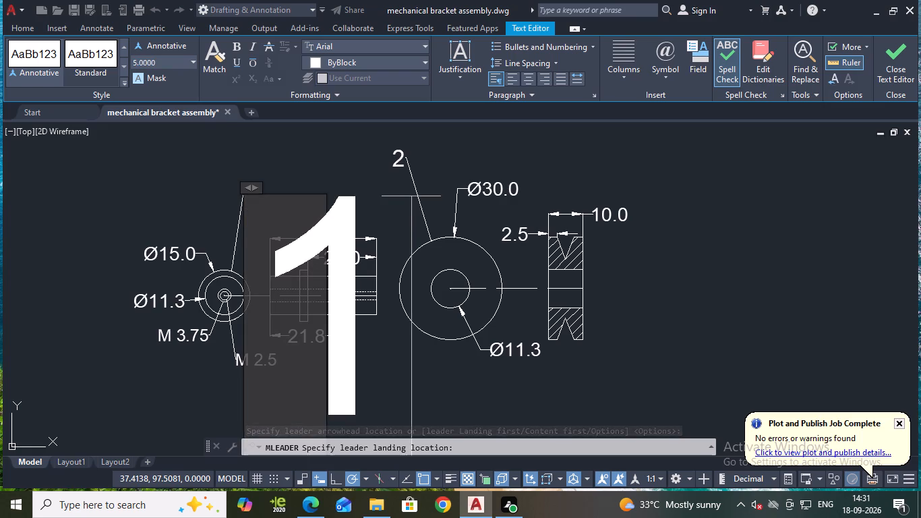
{"action": "left_click", "coordinate": [903, 73]}
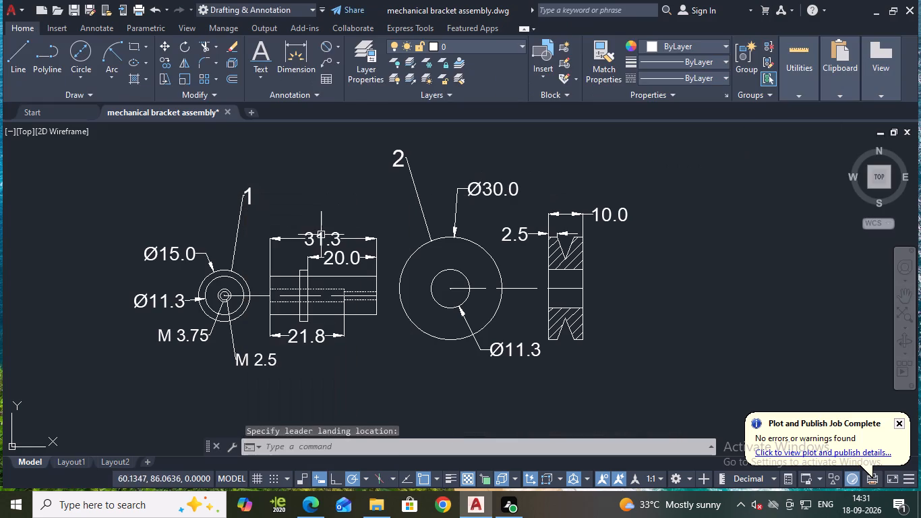
Lengthen the horizontal landing of leader 1 by stretching it to the right, moving the number away from the slanted line.
{"action": "left_click", "coordinate": [246, 197]}
{"action": "scroll", "coordinate": [246, 197], "scroll_direction": "up", "scroll_amount": 3}
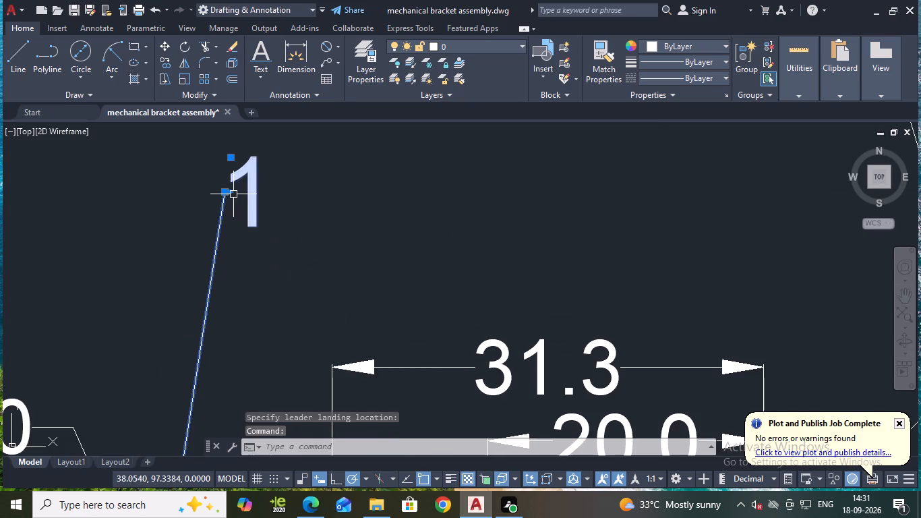
{"action": "left_click", "coordinate": [230, 192]}
{"action": "left_click", "coordinate": [270, 192]}
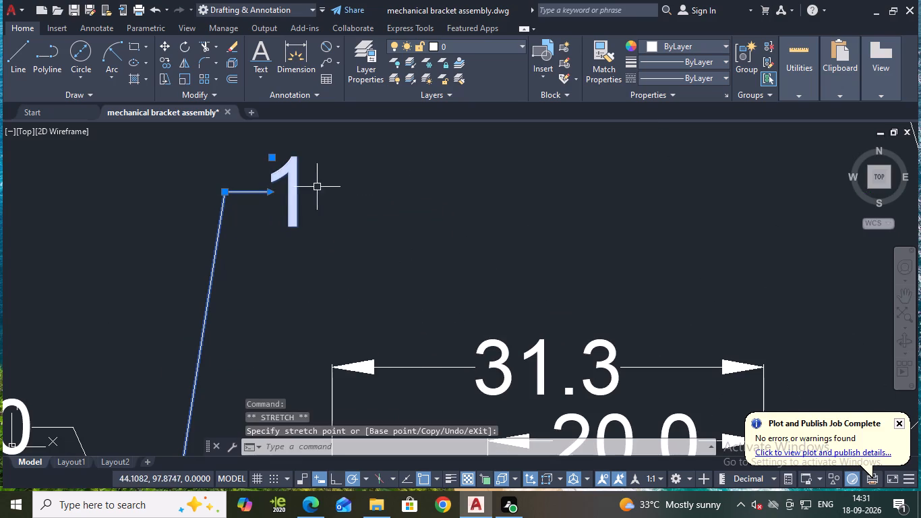
{"action": "key", "text": "Escape"}
Lengthen the horizontal landing of leader 2 by stretching it to the left, moving the number away from the slanted line.
{"action": "scroll", "coordinate": [394, 194], "scroll_direction": "down", "scroll_amount": 2}
{"action": "middle_click_drag", "start_coordinate": [529, 190], "coordinate": [490, 252]}
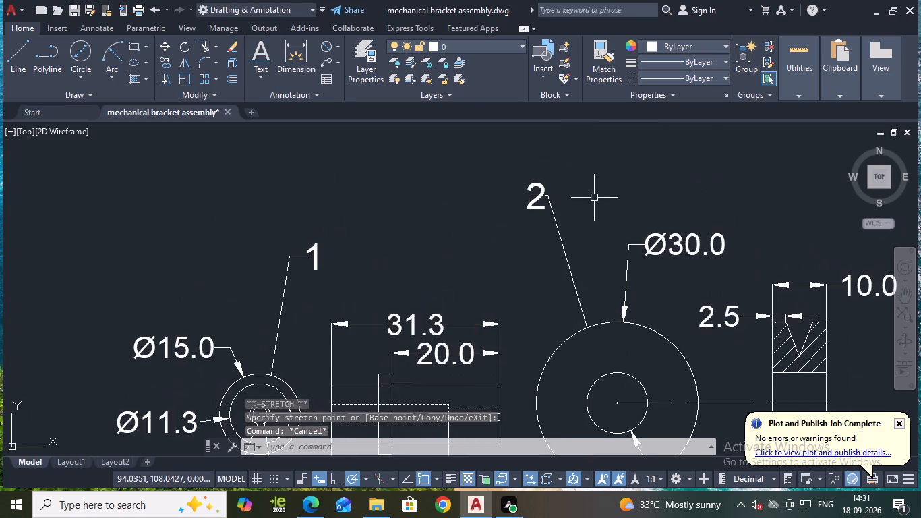
{"action": "scroll", "coordinate": [568, 196], "scroll_direction": "up", "scroll_amount": 3}
{"action": "left_click", "coordinate": [468, 199]}
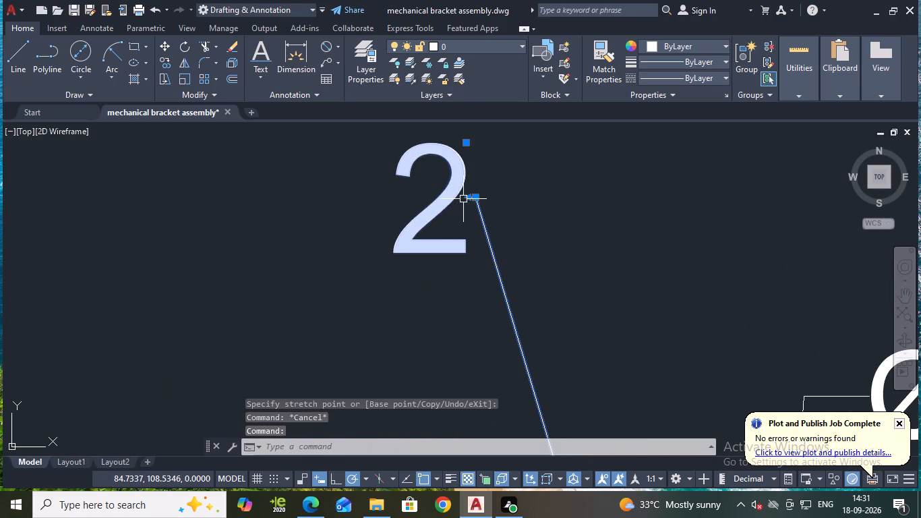
{"action": "left_click", "coordinate": [465, 195]}
{"action": "left_click", "coordinate": [421, 196]}
{"action": "key", "text": "Escape"}
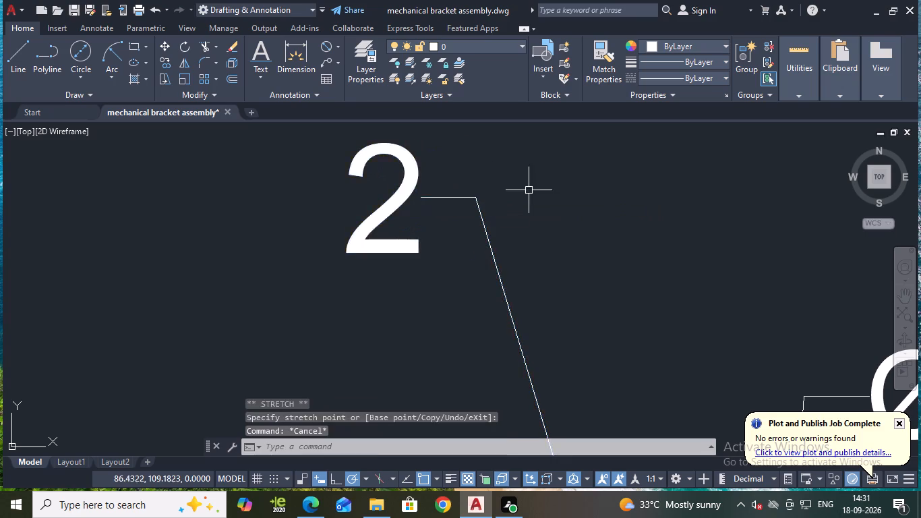
Save the drawing.
{"action": "scroll", "coordinate": [530, 190], "scroll_direction": "down", "scroll_amount": 3}
{"action": "key", "text": "ctrl+s"}
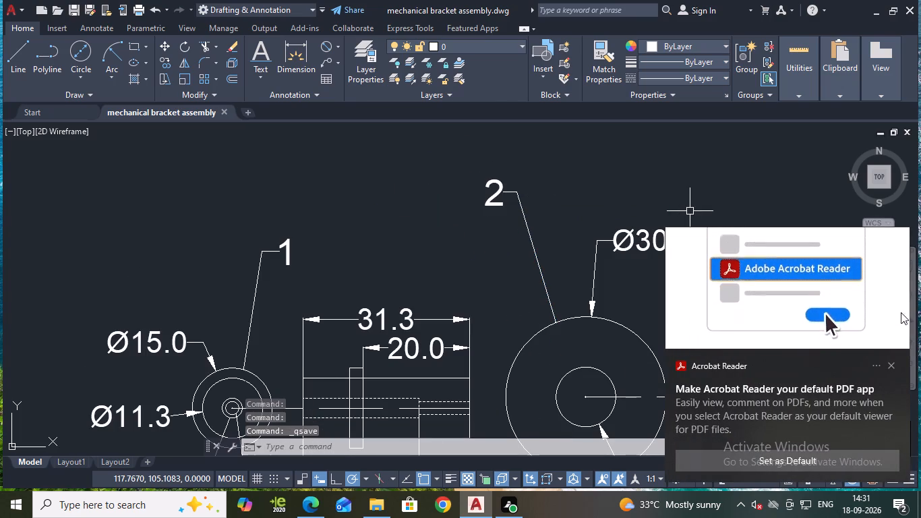
Dismiss the Acrobat Reader default PDF app notification.
{"action": "left_click", "coordinate": [891, 366]}
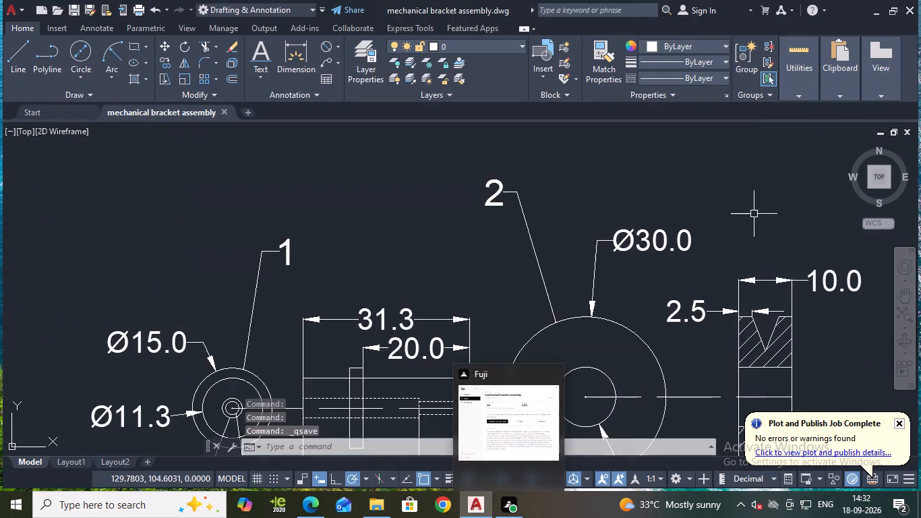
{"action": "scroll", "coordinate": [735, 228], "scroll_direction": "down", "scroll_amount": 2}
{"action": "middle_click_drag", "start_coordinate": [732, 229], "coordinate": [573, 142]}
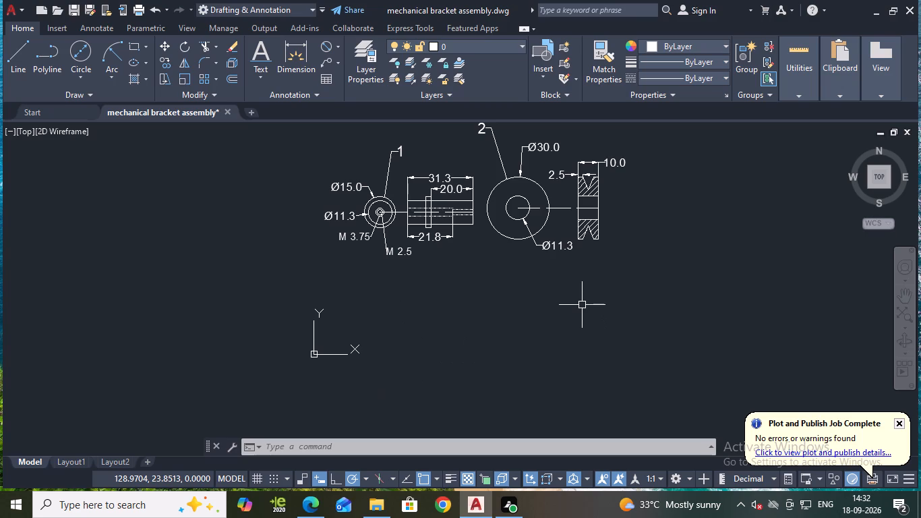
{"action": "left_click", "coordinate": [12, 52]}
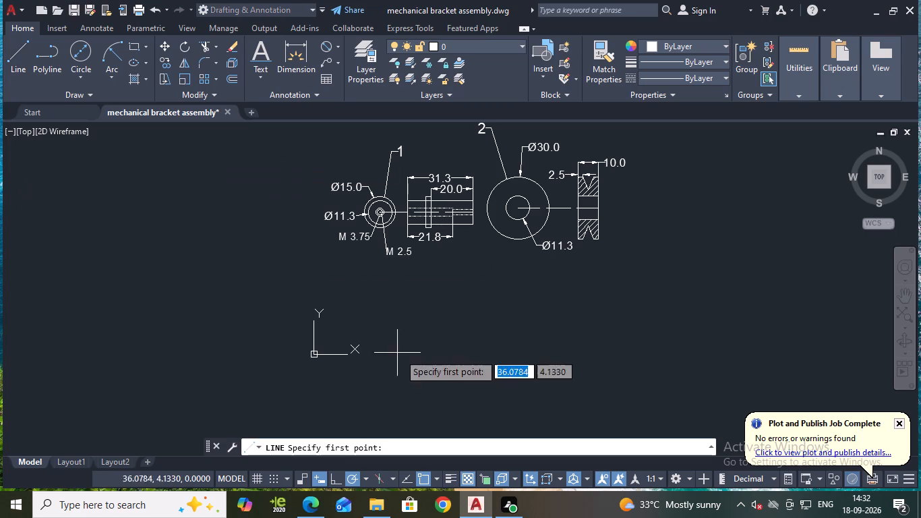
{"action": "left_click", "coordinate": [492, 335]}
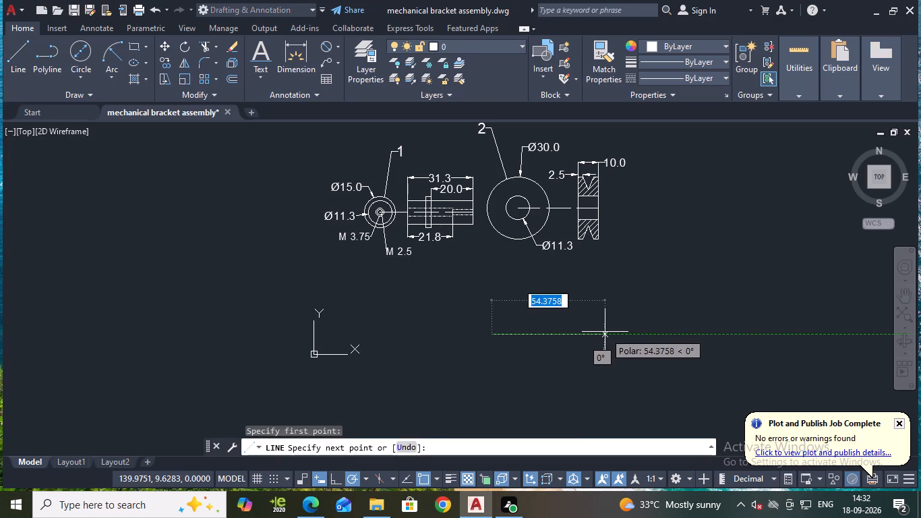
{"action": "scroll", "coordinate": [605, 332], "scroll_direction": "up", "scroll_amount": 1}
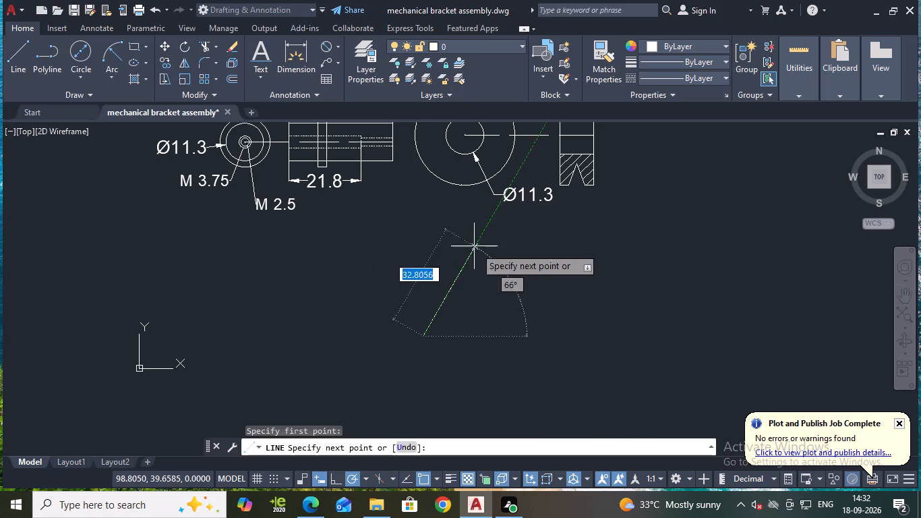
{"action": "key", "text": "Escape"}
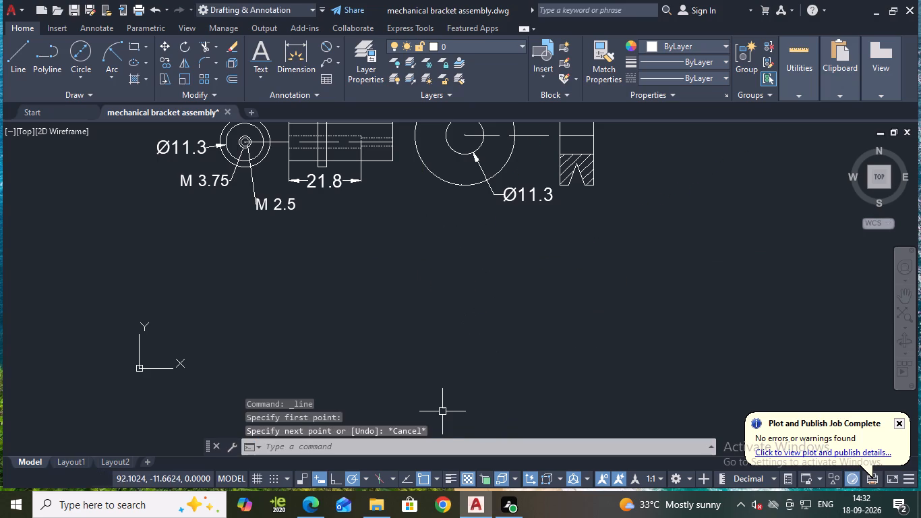
Below the second part, draw connected lines 32.5 long rightward, 42.5 upward and 5 leftward.
{"action": "key", "text": "l"}
{"action": "key", "text": "Return"}
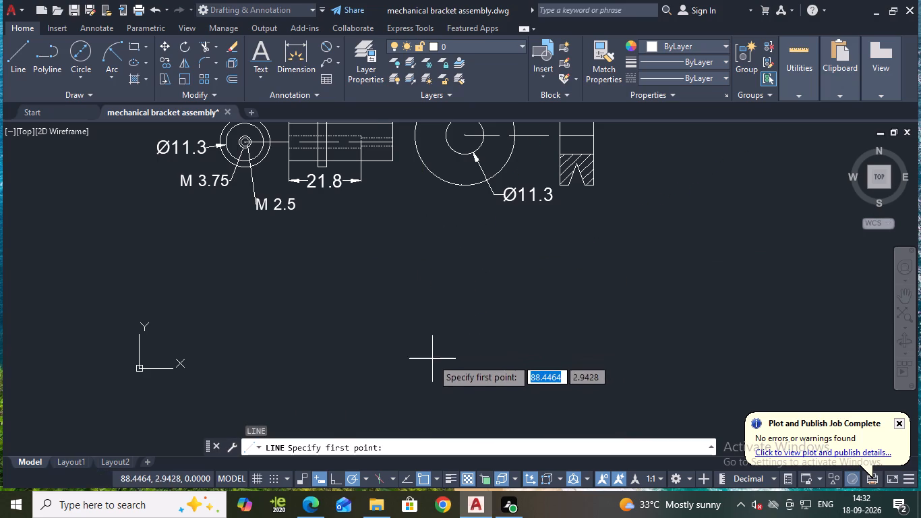
{"action": "left_click", "coordinate": [432, 359]}
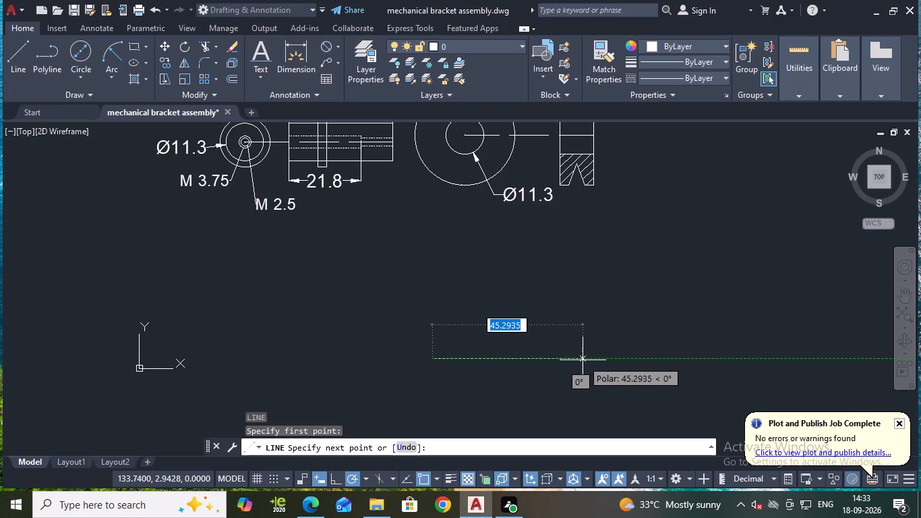
{"action": "type", "text": "32.5"}
{"action": "key", "text": "Return"}
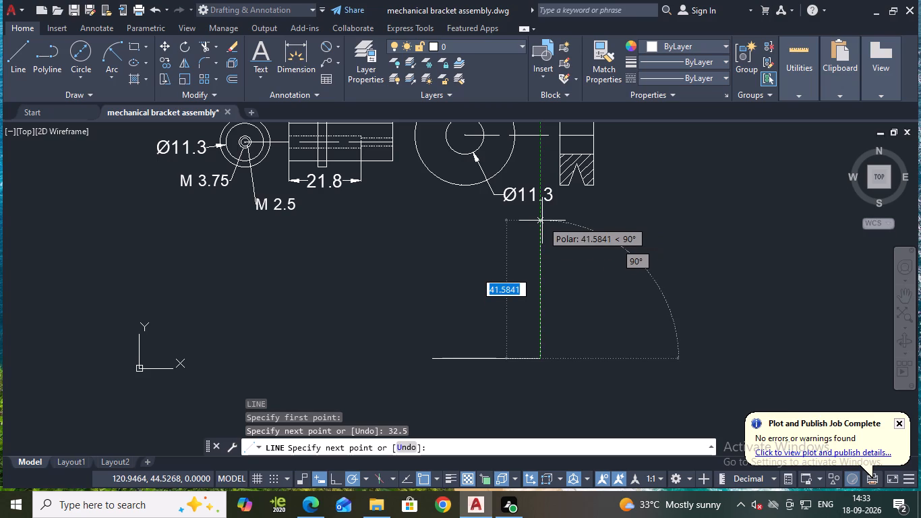
{"action": "type", "text": "42.5"}
{"action": "key", "text": "Return"}
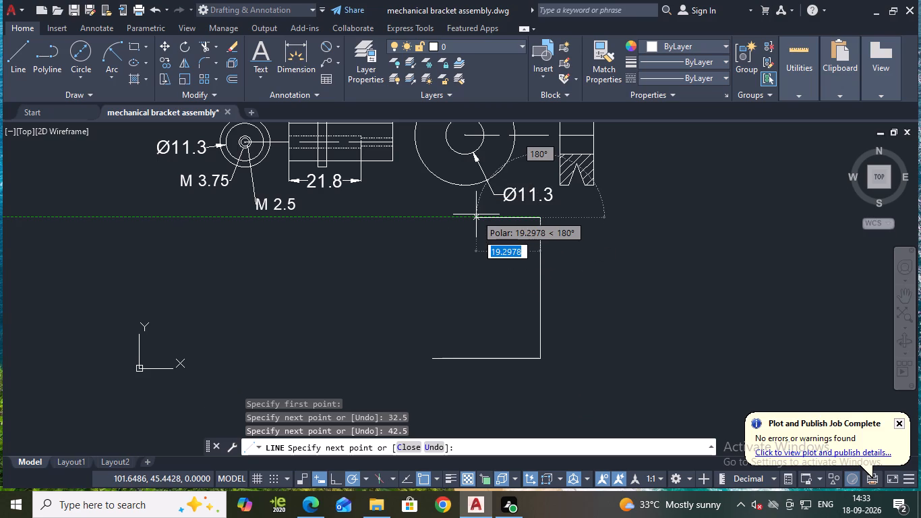
{"action": "key", "text": "5"}
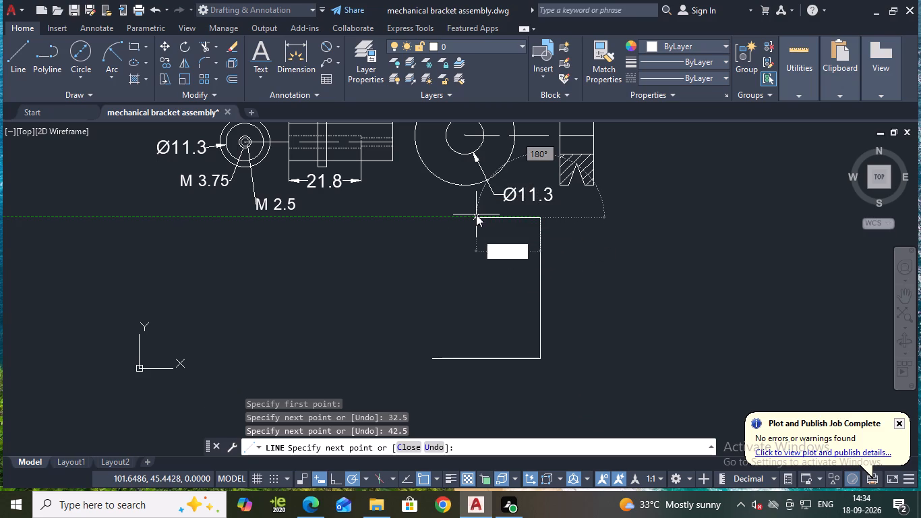
{"action": "key", "text": "Return"}
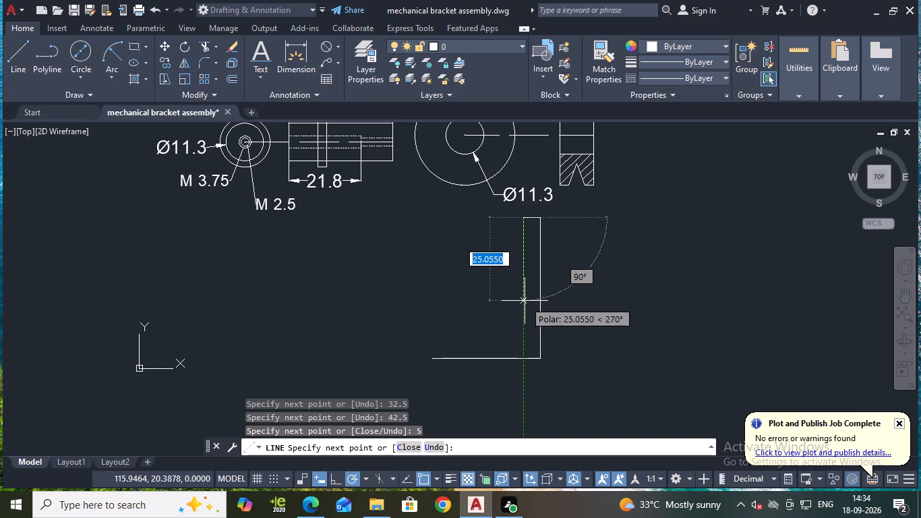
{"action": "key", "text": "Escape"}
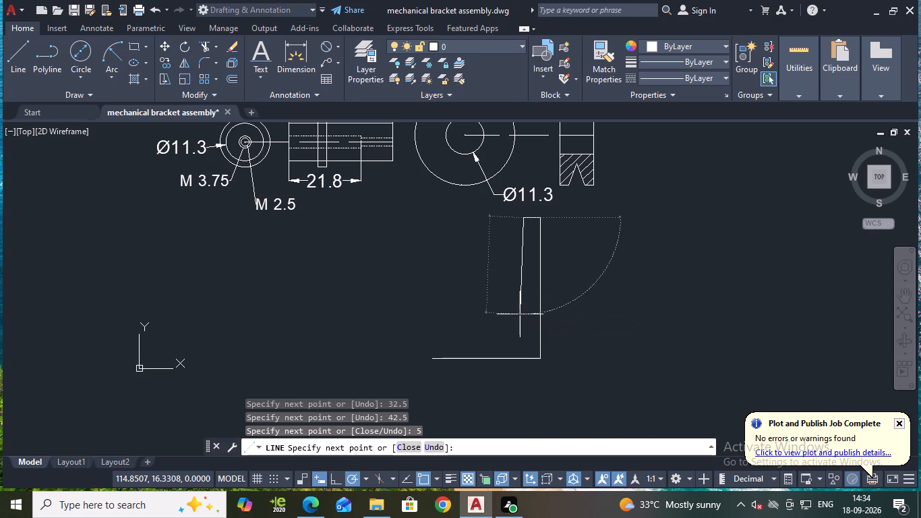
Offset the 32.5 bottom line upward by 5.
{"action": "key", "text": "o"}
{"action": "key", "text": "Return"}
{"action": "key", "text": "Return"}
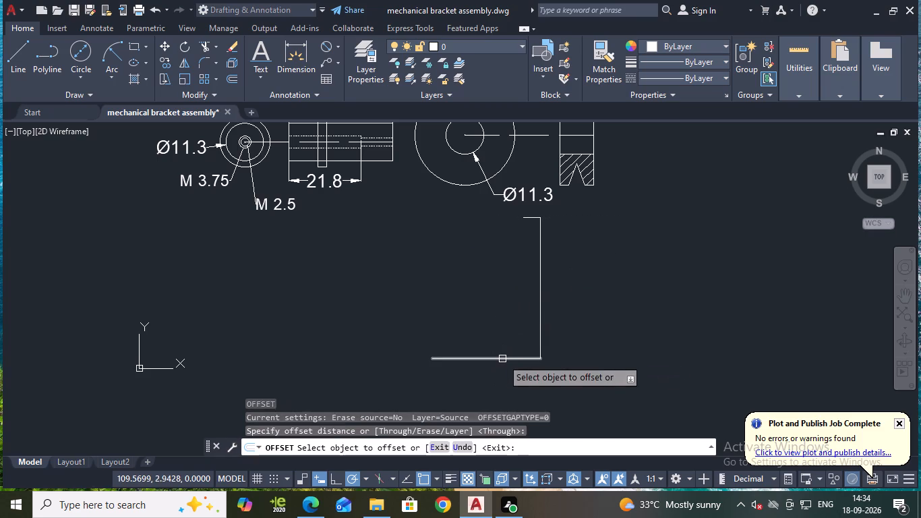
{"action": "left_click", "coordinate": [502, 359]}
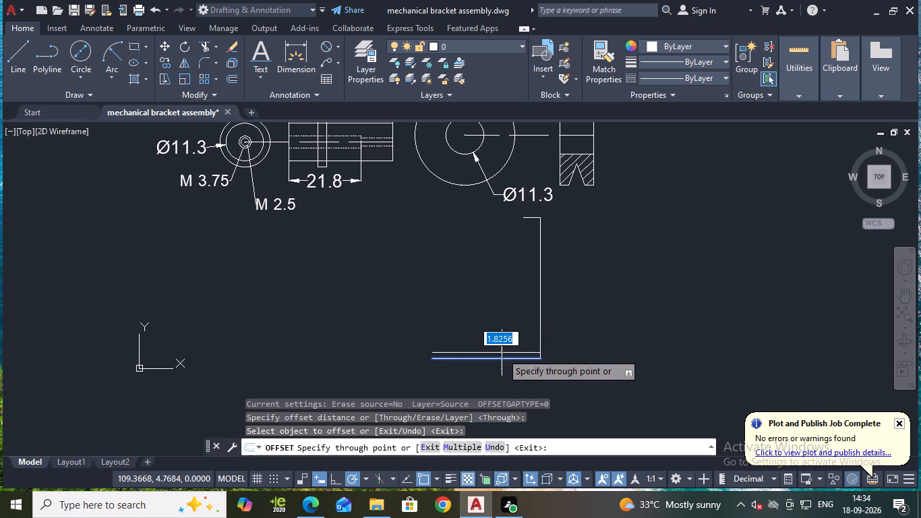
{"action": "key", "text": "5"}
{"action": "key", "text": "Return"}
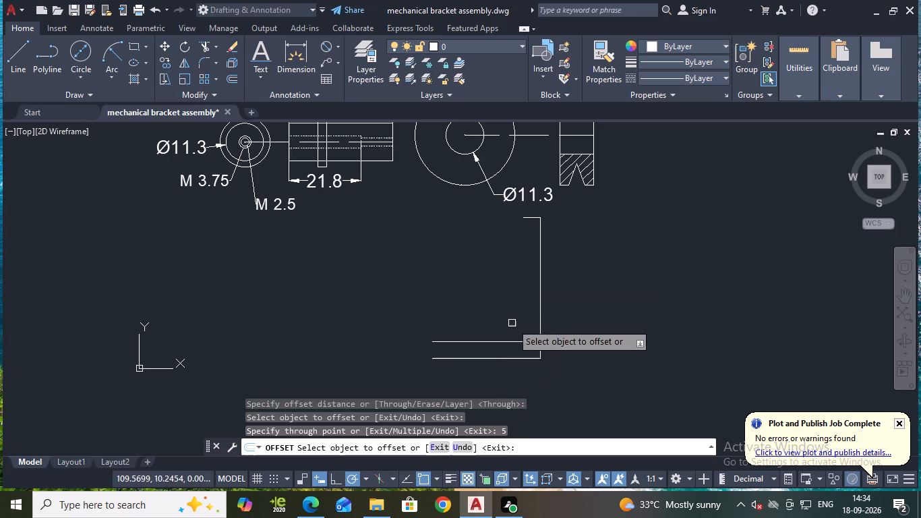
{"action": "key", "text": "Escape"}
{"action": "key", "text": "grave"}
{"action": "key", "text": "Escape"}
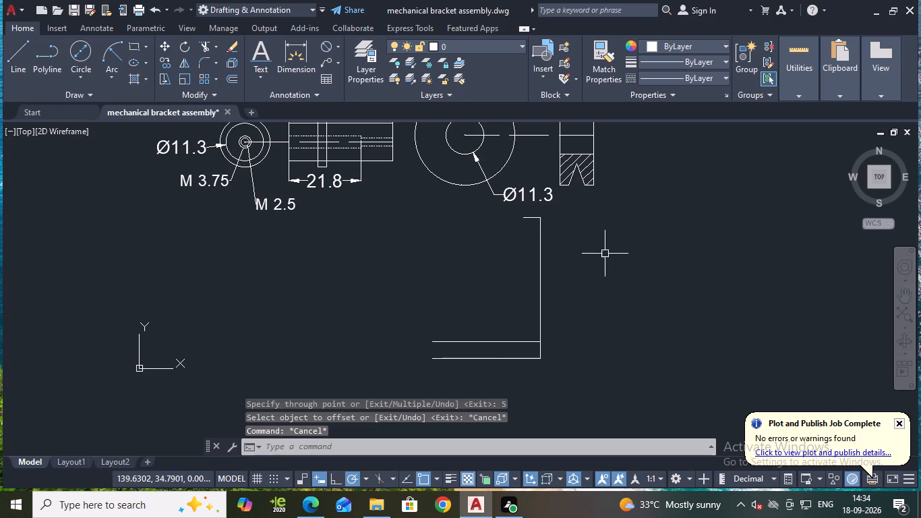
Draw a vertical line from the free end of the short top edge down to the upper horizontal base line.
{"action": "key", "text": "l"}
{"action": "key", "text": "Return"}
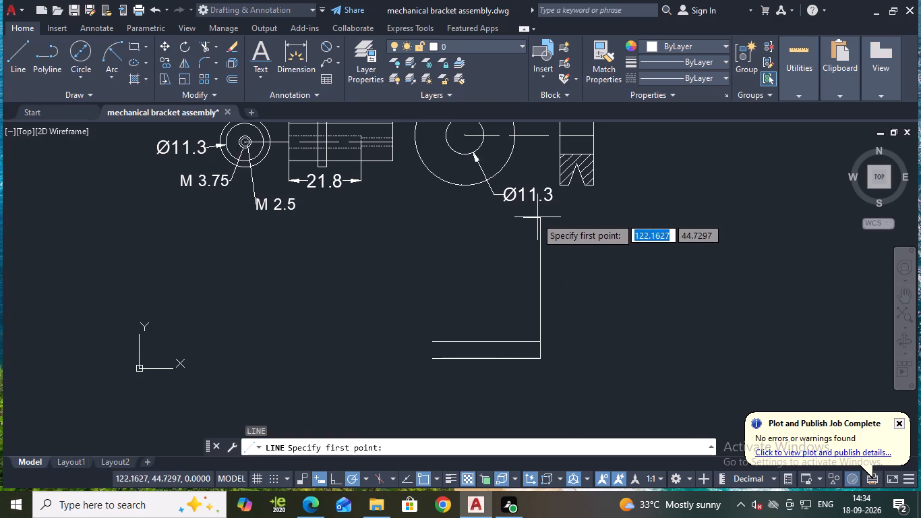
{"action": "left_click", "coordinate": [525, 216]}
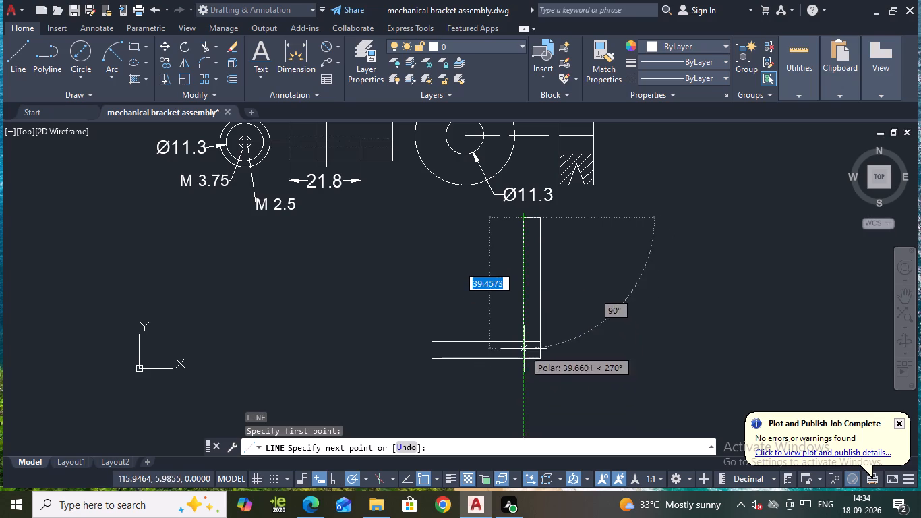
{"action": "scroll", "coordinate": [525, 342], "scroll_direction": "up", "scroll_amount": 3}
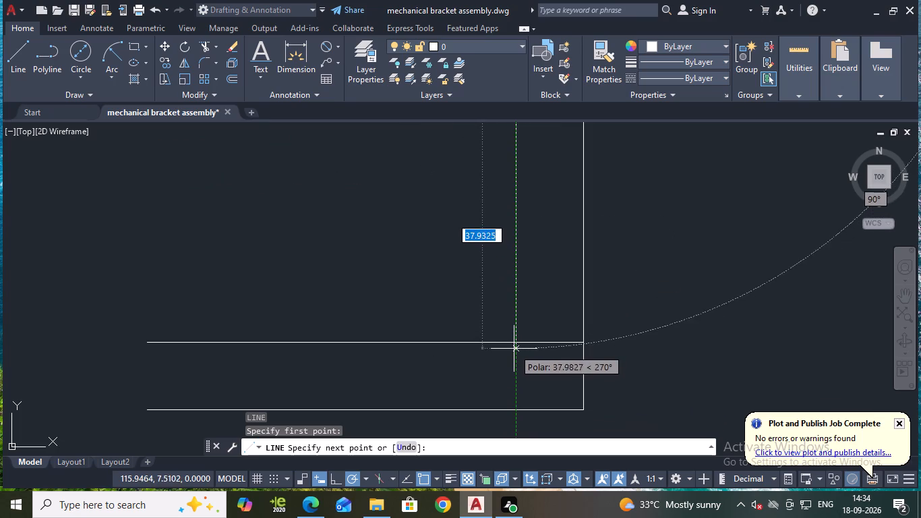
{"action": "left_click", "coordinate": [515, 341]}
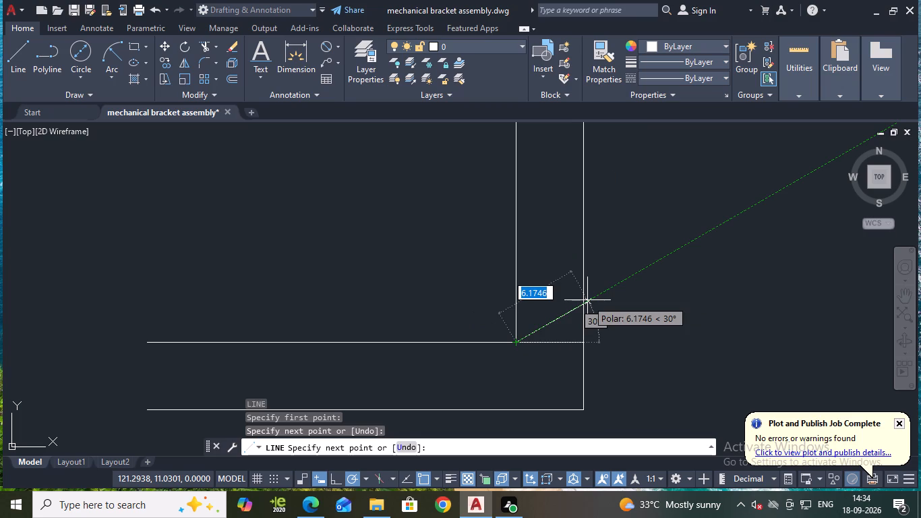
{"action": "key", "text": "Escape"}
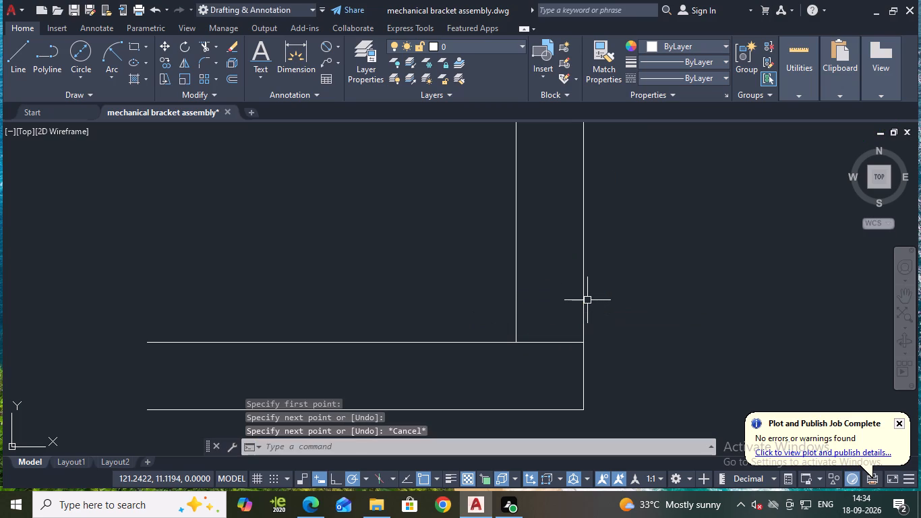
{"action": "scroll", "coordinate": [587, 300], "scroll_direction": "down", "scroll_amount": 2}
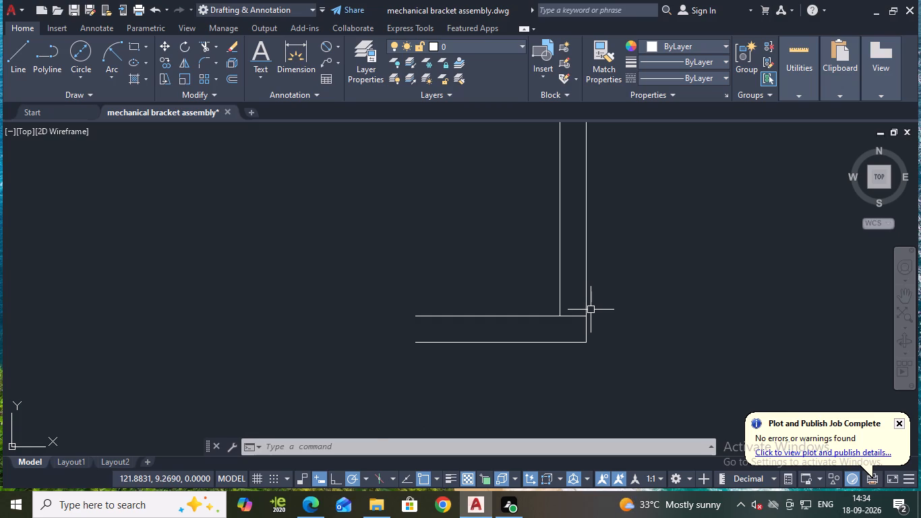
{"action": "key", "text": "Escape"}
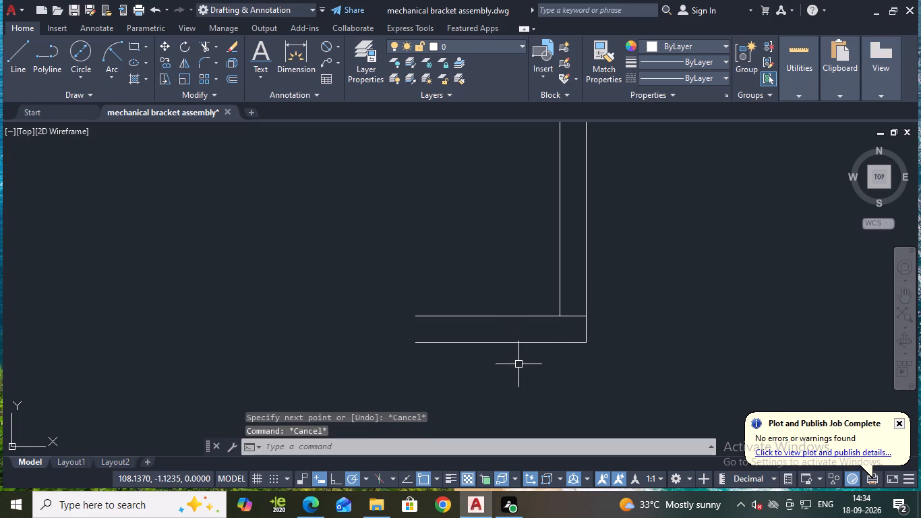
Offset the bottom line of the L-shaped profile upward by 1.25.
{"action": "key", "text": "o"}
{"action": "key", "text": "Return"}
{"action": "key", "text": "Return"}
{"action": "left_click", "coordinate": [482, 342]}
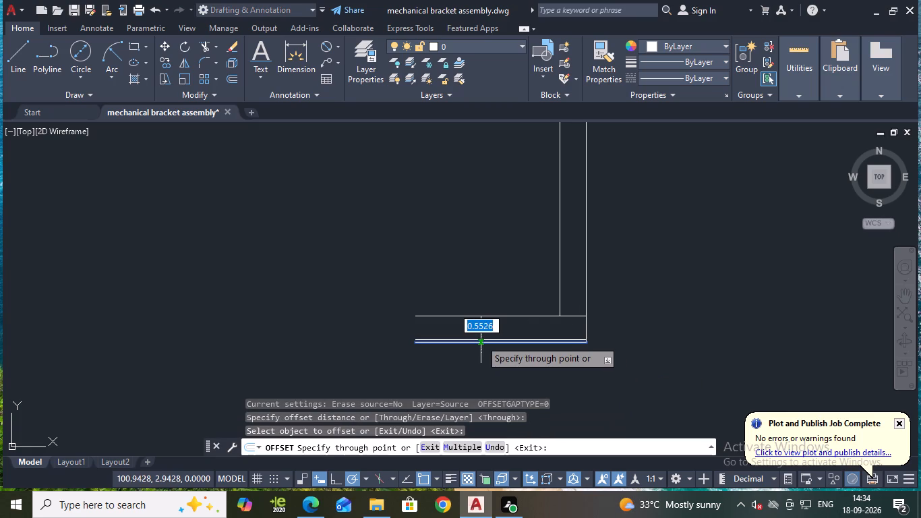
{"action": "type", "text": "1.25"}
{"action": "key", "text": "Return"}
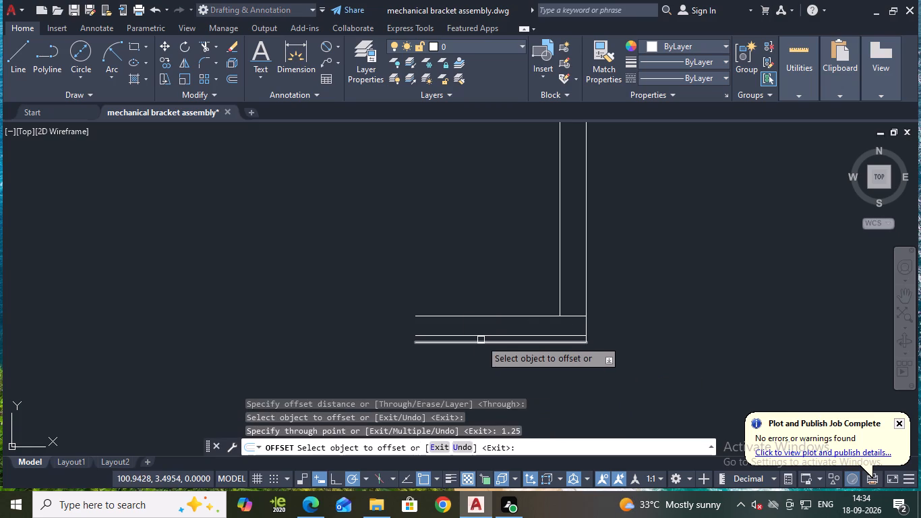
{"action": "key", "text": "Escape"}
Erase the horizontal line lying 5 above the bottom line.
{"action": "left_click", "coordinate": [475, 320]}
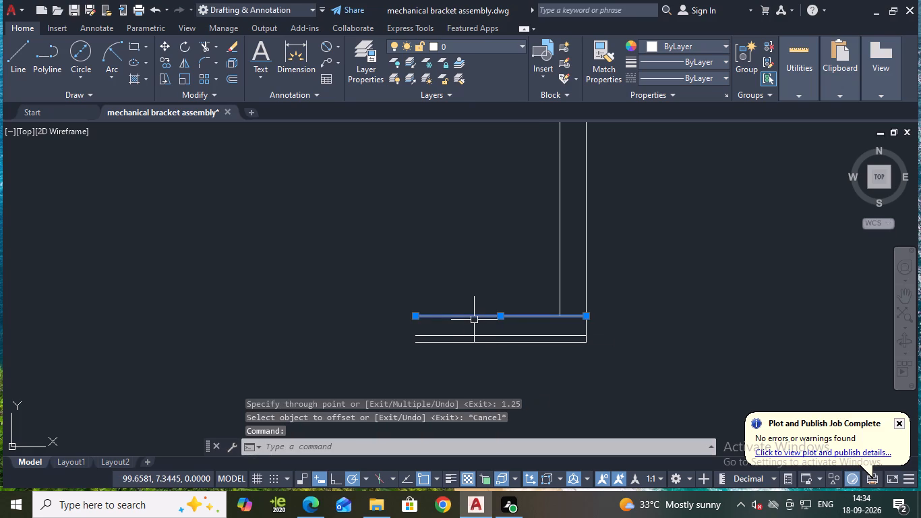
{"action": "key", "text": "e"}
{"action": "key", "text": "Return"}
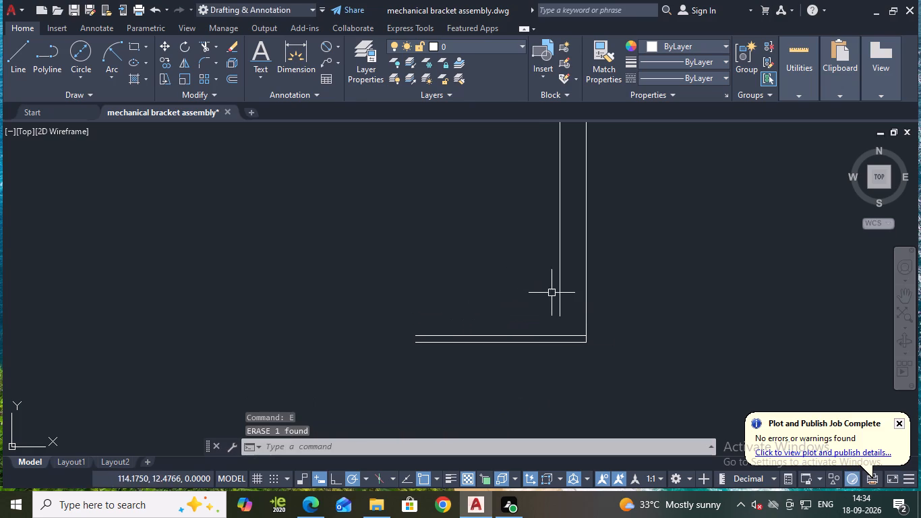
Stretch the lower end of the inner vertical line down to the horizontal line 1.25 above the base.
{"action": "left_click", "coordinate": [561, 298]}
{"action": "left_click", "coordinate": [561, 316]}
{"action": "scroll", "coordinate": [564, 335], "scroll_direction": "up", "scroll_amount": 2}
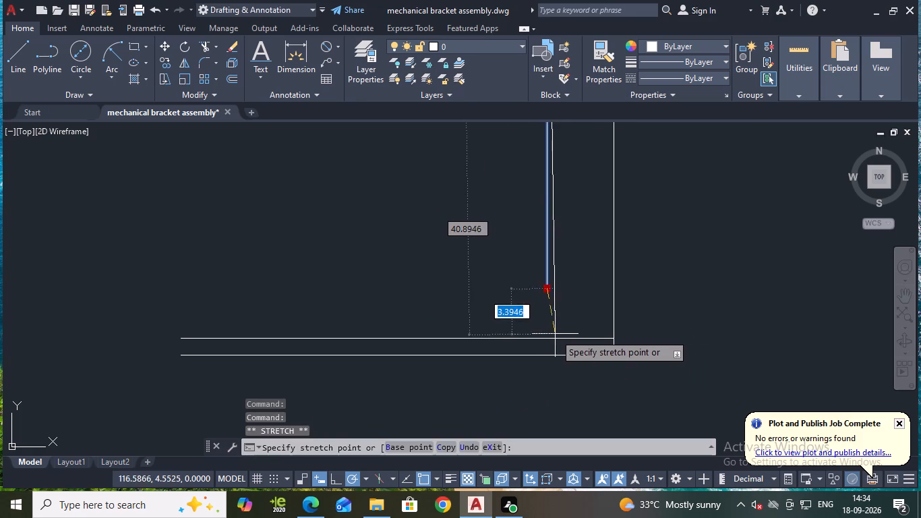
{"action": "left_click", "coordinate": [546, 337]}
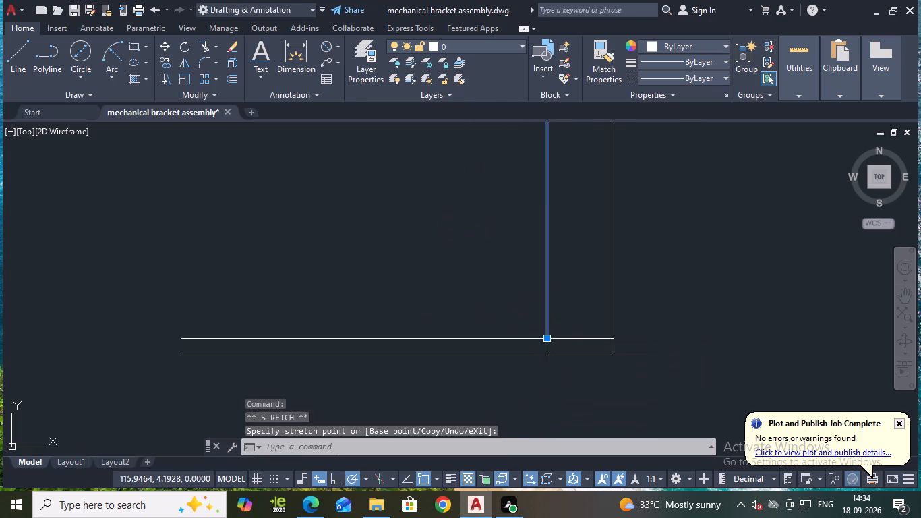
{"action": "key", "text": "Escape"}
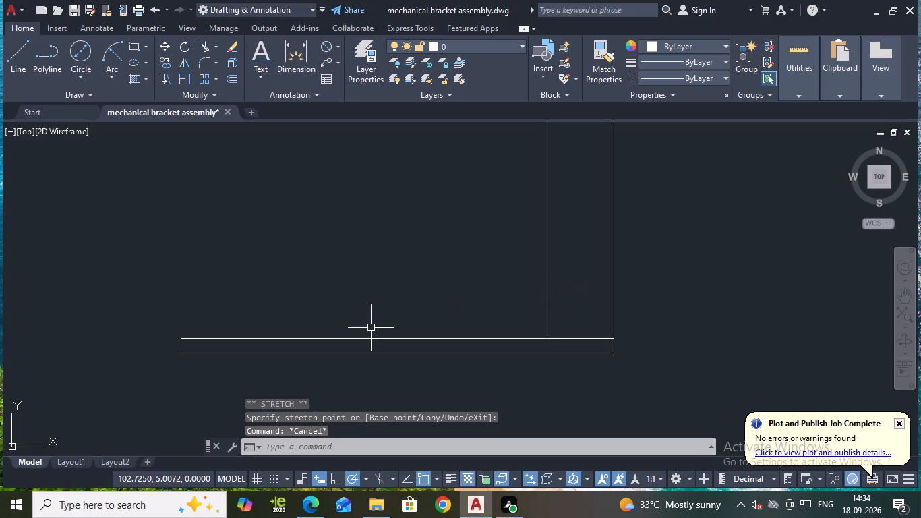
Close the open left end of the thin base with a short vertical line joining its two horizontal lines.
{"action": "key", "text": "l"}
{"action": "key", "text": "Return"}
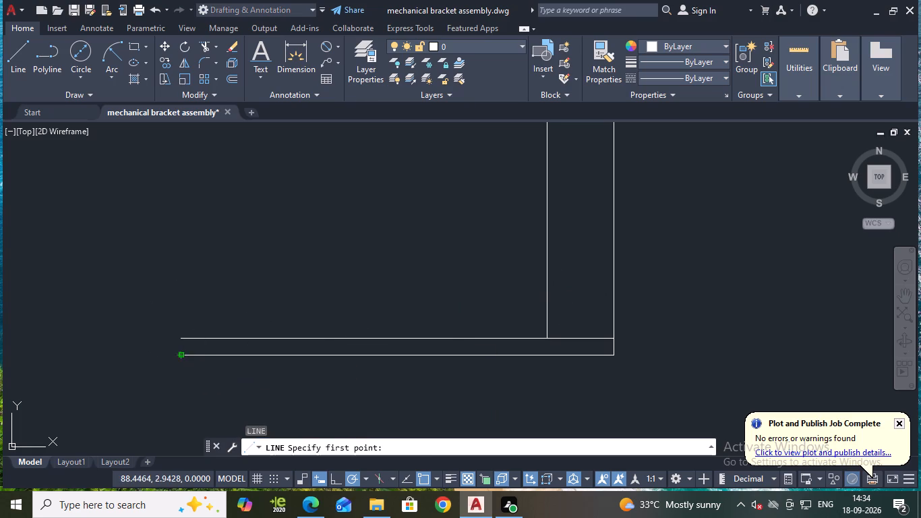
{"action": "left_click", "coordinate": [181, 355]}
{"action": "left_click", "coordinate": [181, 337]}
{"action": "key", "text": "Escape"}
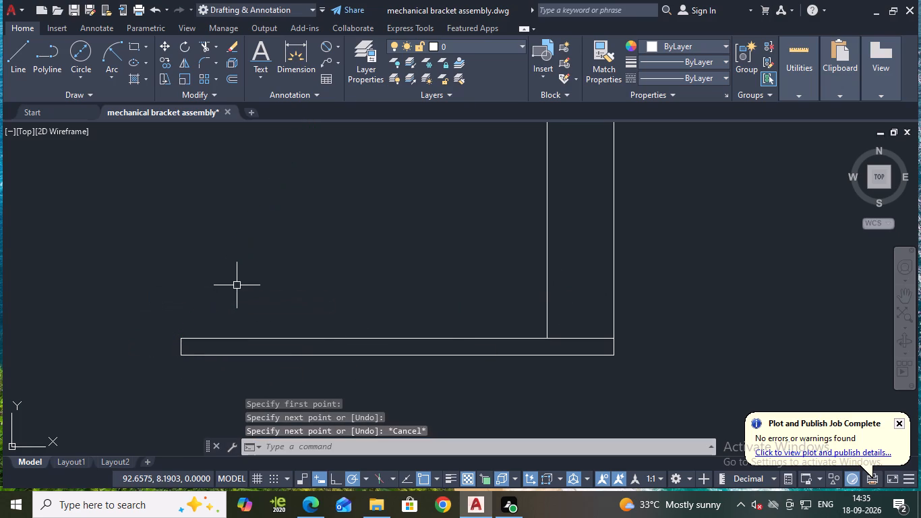
Save the drawing.
{"action": "key", "text": "ctrl+s"}
Offset the upper line of the thin base 40 upward.
{"action": "scroll", "coordinate": [237, 285], "scroll_direction": "down", "scroll_amount": 3}
{"action": "middle_click_drag", "start_coordinate": [280, 275], "coordinate": [299, 351]}
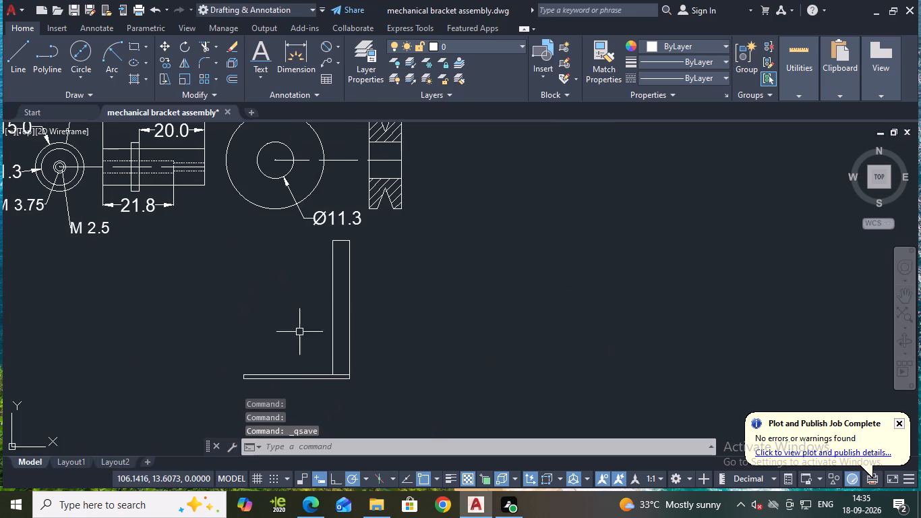
{"action": "scroll", "coordinate": [290, 318], "scroll_direction": "down", "scroll_amount": 1}
{"action": "scroll", "coordinate": [268, 323], "scroll_direction": "up", "scroll_amount": 2}
{"action": "middle_click_drag", "start_coordinate": [279, 327], "coordinate": [239, 268]}
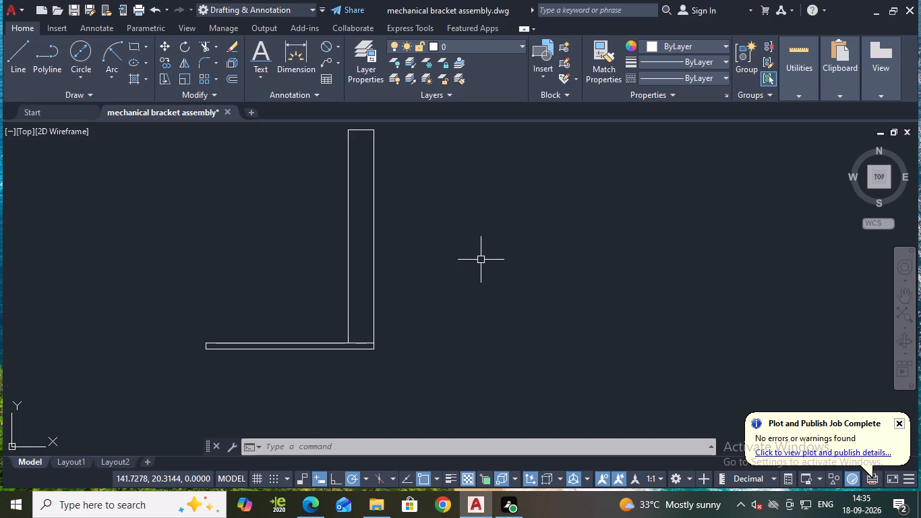
{"action": "key", "text": "o"}
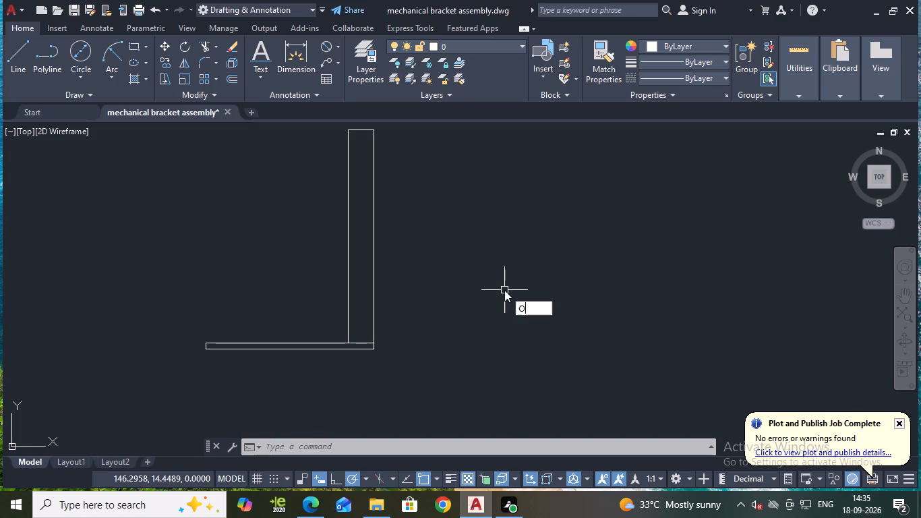
{"action": "key", "text": "Return"}
{"action": "key", "text": "Return"}
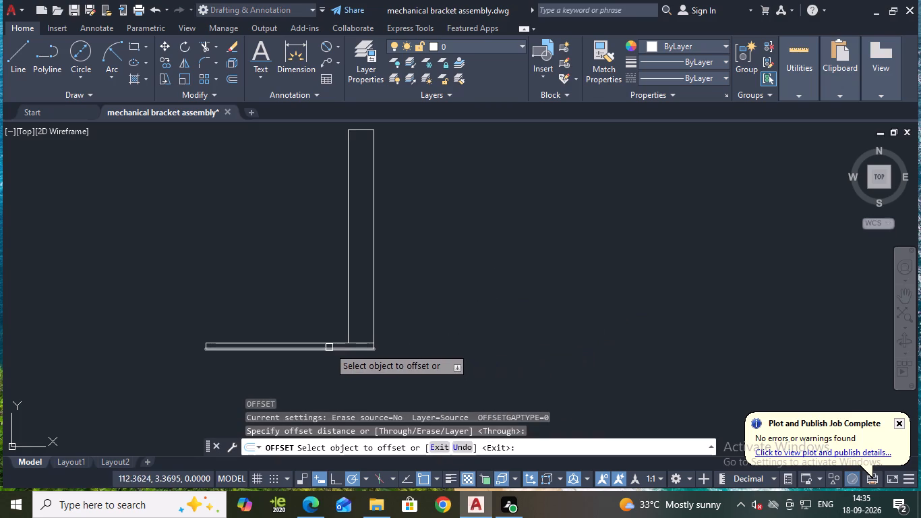
{"action": "left_click", "coordinate": [322, 341]}
{"action": "type", "text": "40"}
{"action": "key", "text": "Return"}
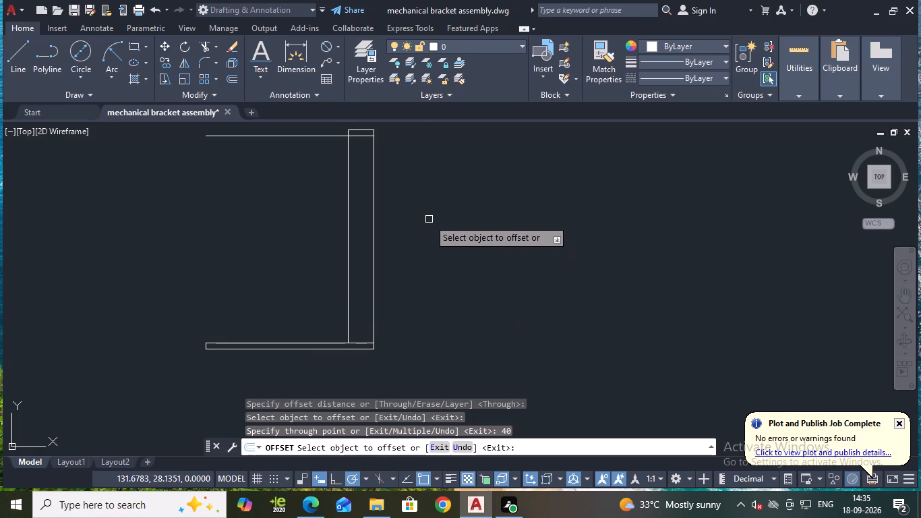
Offset the outer vertical line of the L-profile inward by 1.25.
{"action": "middle_click_drag", "start_coordinate": [429, 219], "coordinate": [441, 308]}
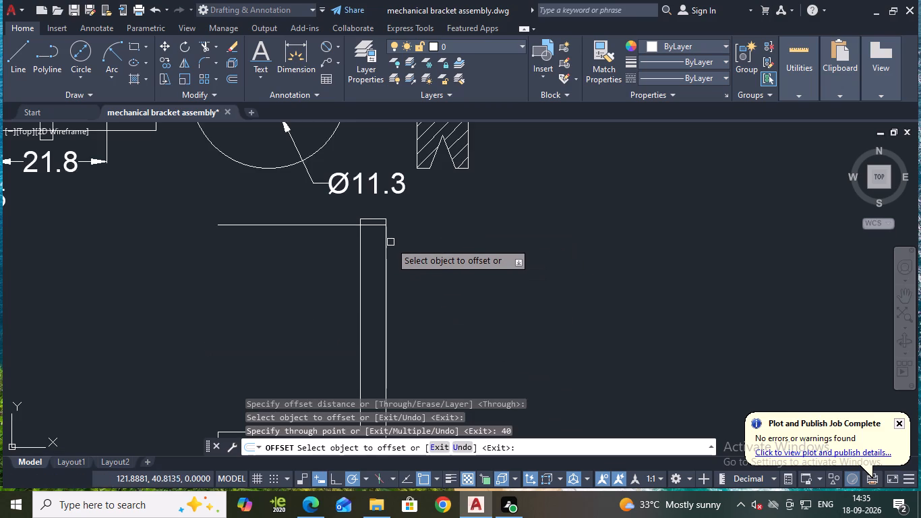
{"action": "left_click", "coordinate": [386, 242]}
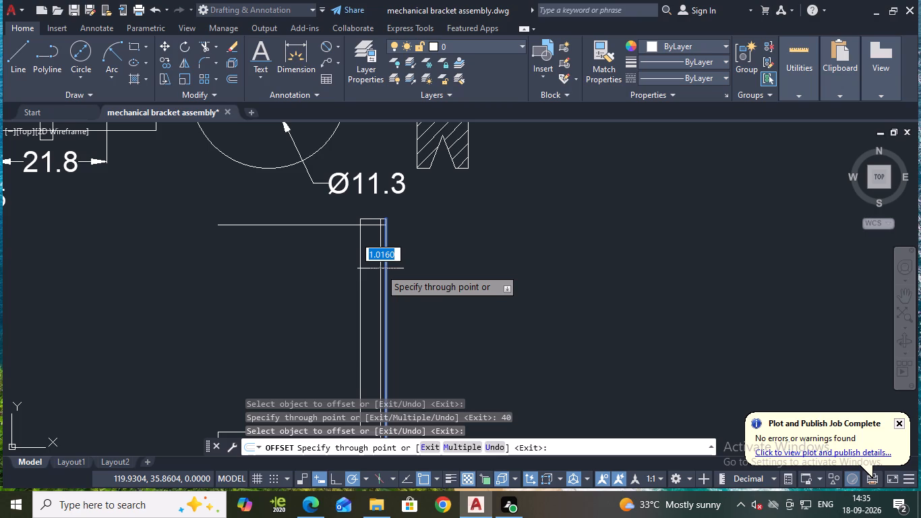
{"action": "type", "text": "1.25"}
{"action": "key", "text": "Return"}
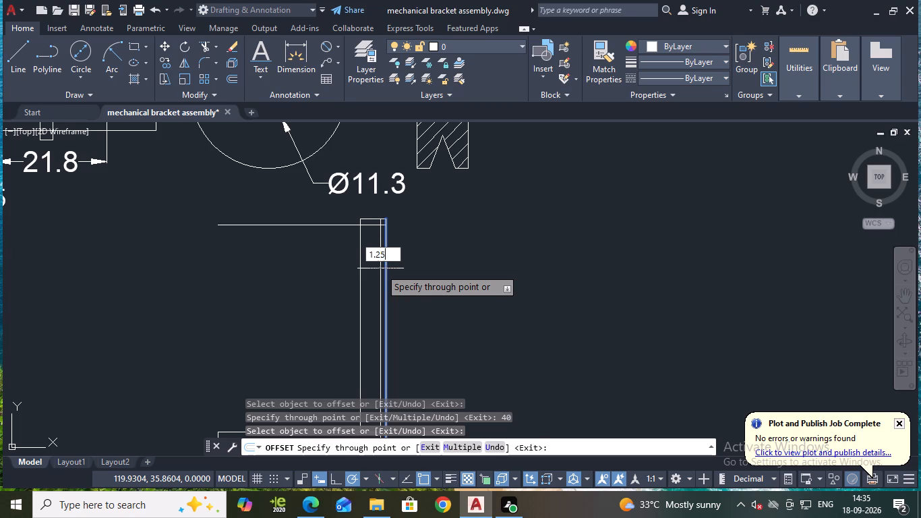
{"action": "key", "text": "Escape"}
Trim the part of the upper offset line that extends left beyond the upright's inner vertical line.
{"action": "key", "text": "t"}
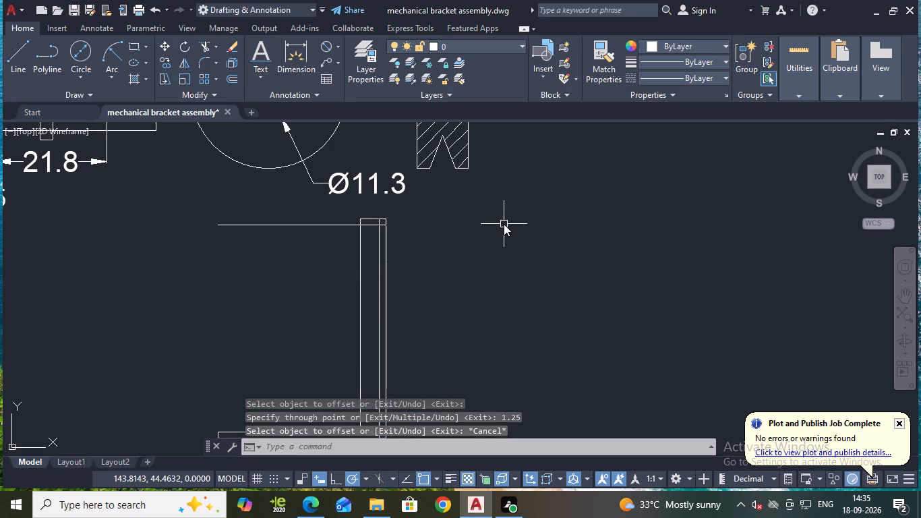
{"action": "key", "text": "r"}
{"action": "key", "text": "Return"}
{"action": "left_click", "coordinate": [349, 225]}
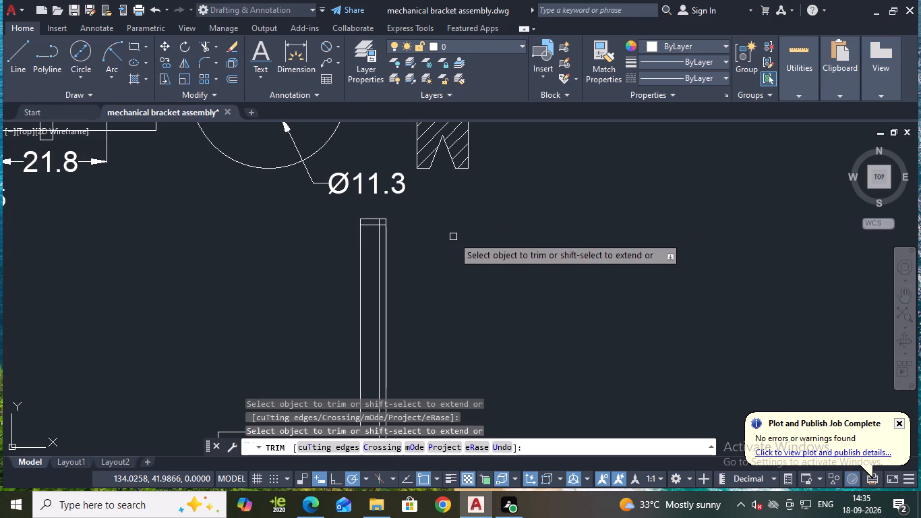
{"action": "middle_click_drag", "start_coordinate": [462, 241], "coordinate": [496, 210]}
{"action": "scroll", "coordinate": [498, 225], "scroll_direction": "down", "scroll_amount": 1}
{"action": "key", "text": "Escape"}
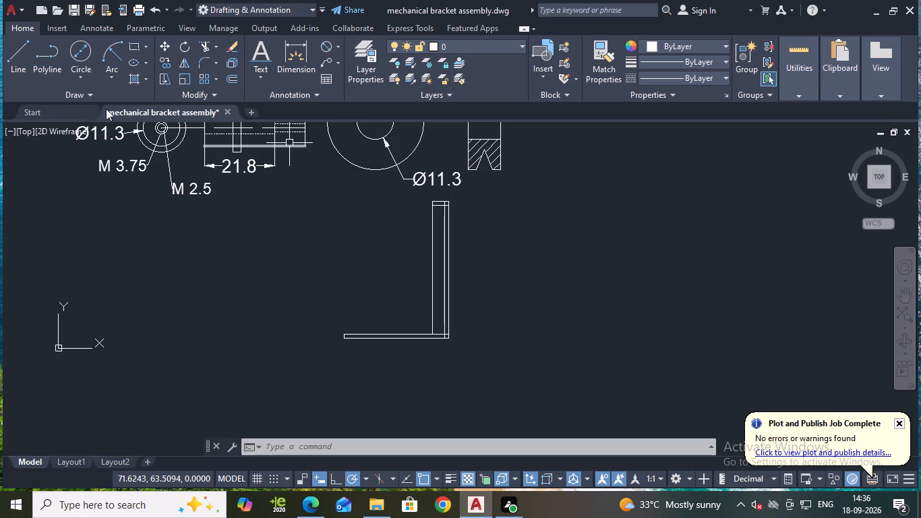
Draw a 20 wide by 42.5 high closed rectangle with lines, left of the L-profile and level with its base.
{"action": "left_click", "coordinate": [11, 64]}
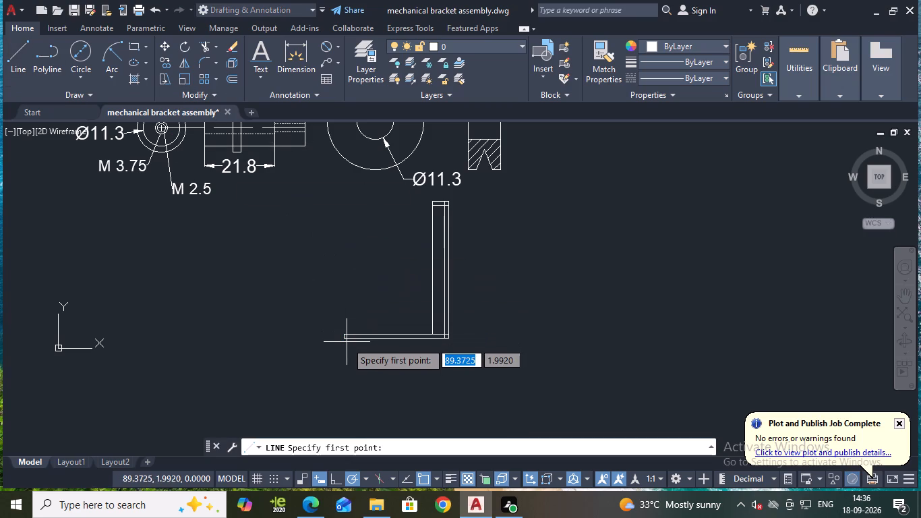
{"action": "left_click", "coordinate": [308, 337]}
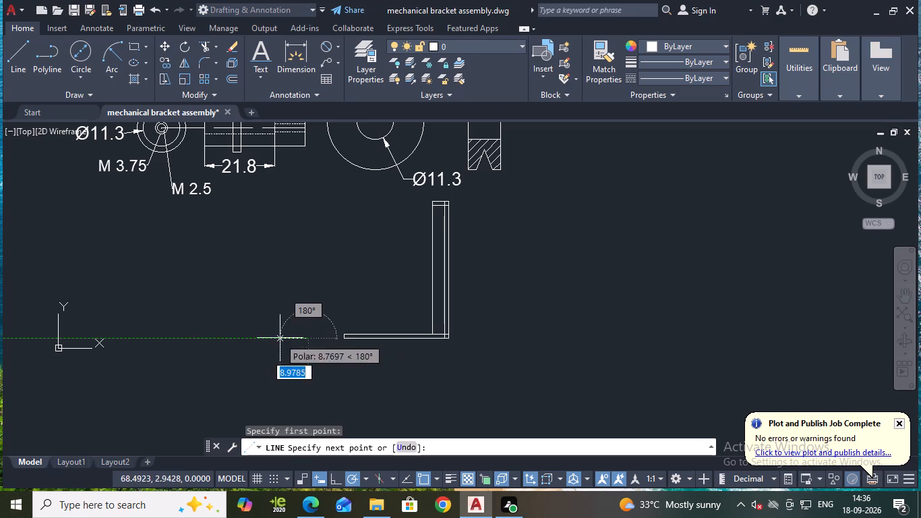
{"action": "type", "text": "20"}
{"action": "key", "text": "Return"}
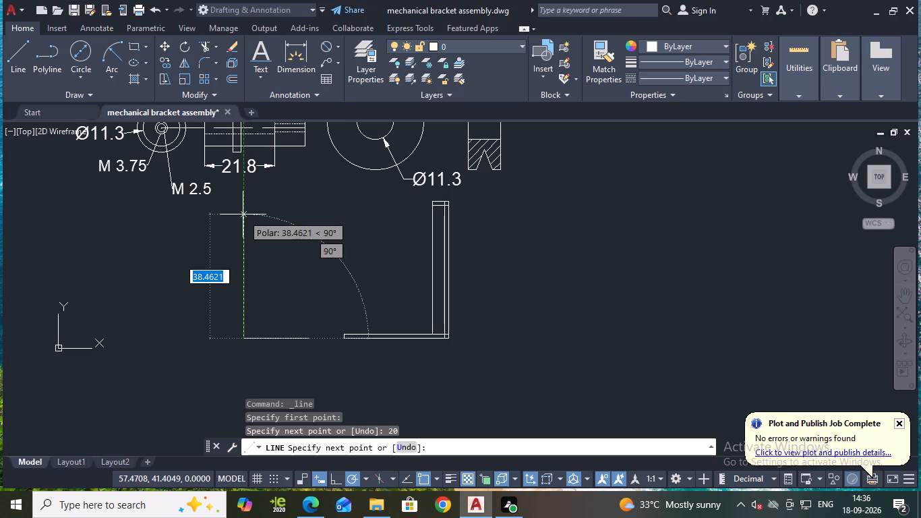
{"action": "type", "text": "42.5"}
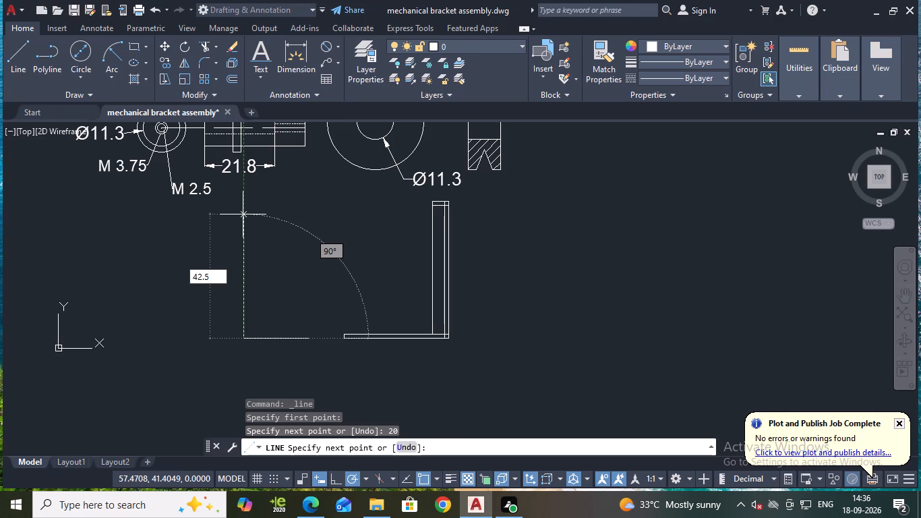
{"action": "key", "text": "Return"}
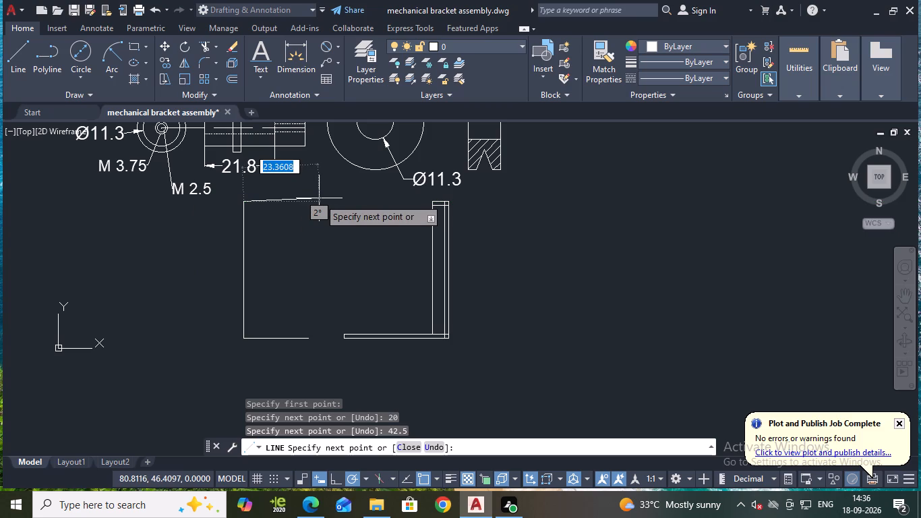
{"action": "type", "text": "20"}
{"action": "key", "text": "Return"}
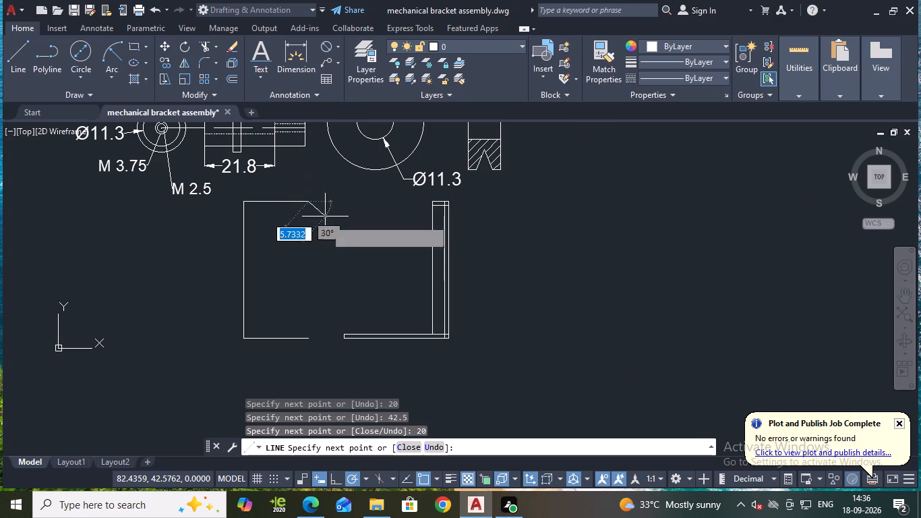
{"action": "middle_click_drag", "start_coordinate": [305, 277], "coordinate": [307, 261]}
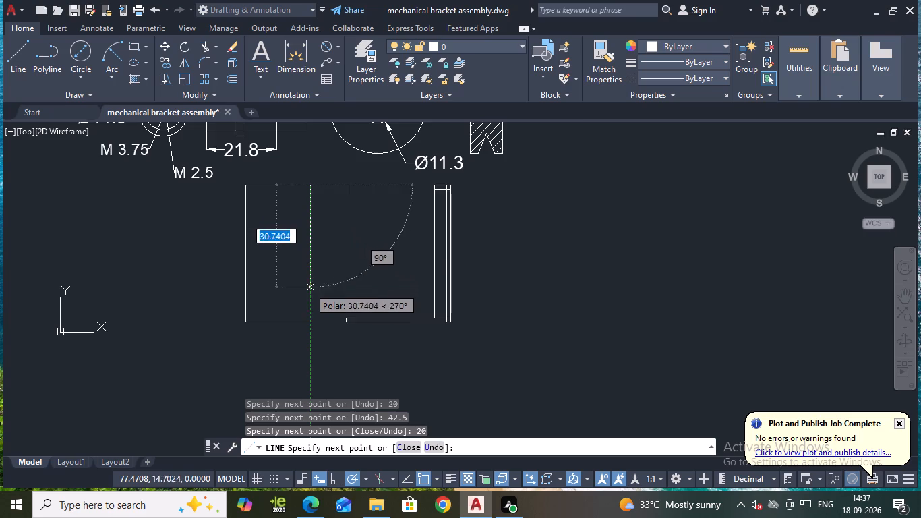
{"action": "scroll", "coordinate": [311, 307], "scroll_direction": "up", "scroll_amount": 2}
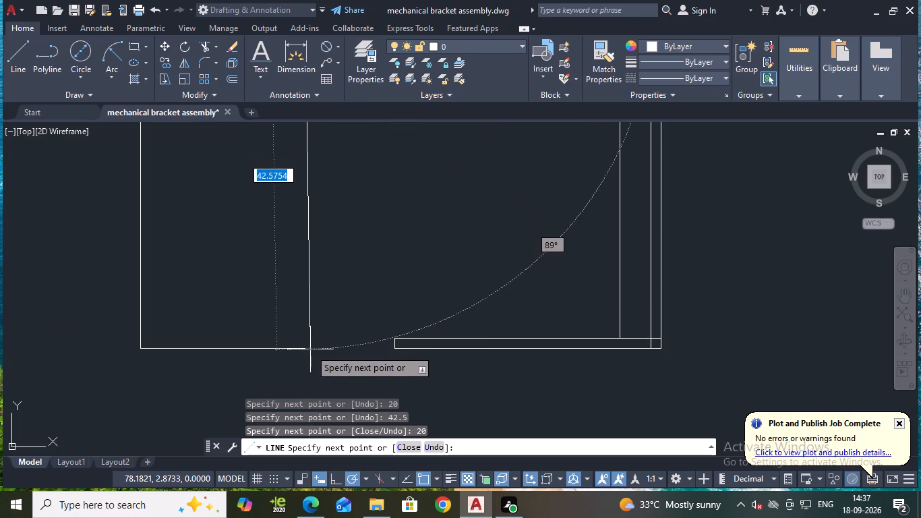
{"action": "left_click", "coordinate": [305, 349]}
{"action": "scroll", "coordinate": [330, 315], "scroll_direction": "down", "scroll_amount": 2}
{"action": "key", "text": "Escape"}
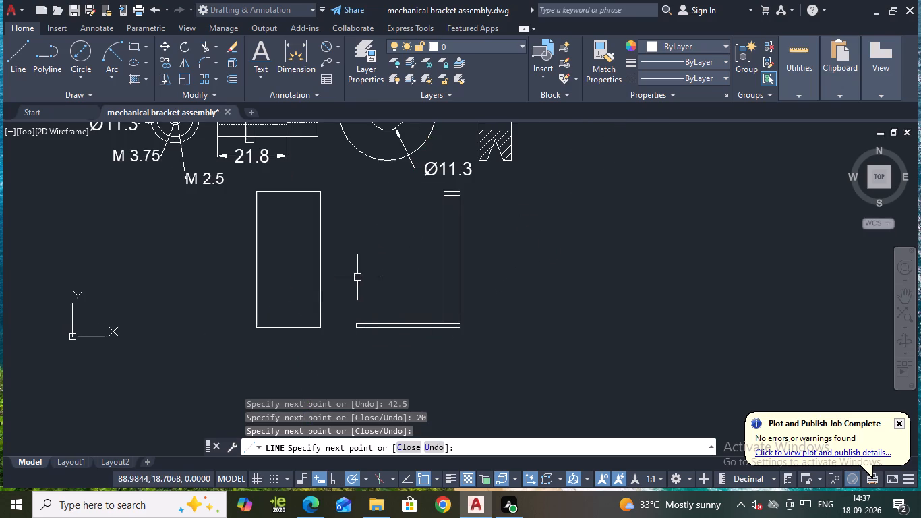
{"action": "middle_click_drag", "start_coordinate": [374, 244], "coordinate": [422, 266]}
{"action": "scroll", "coordinate": [399, 250], "scroll_direction": "up", "scroll_amount": 1}
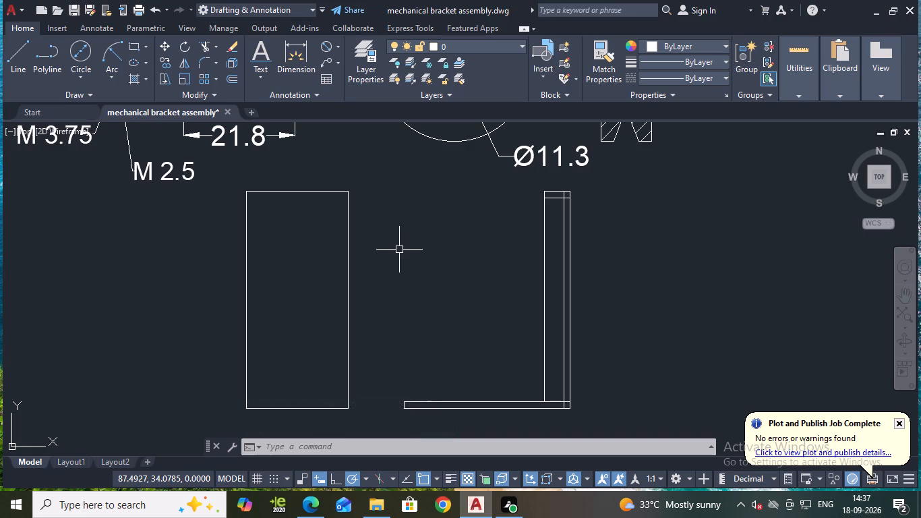
{"action": "key", "text": "Escape"}
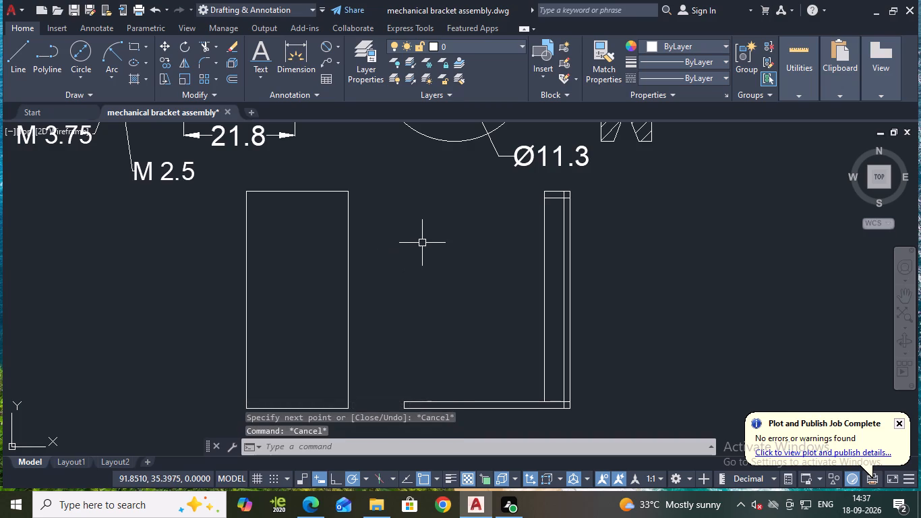
Offset the rectangle's top line 7.5 downward.
{"action": "middle_click_drag", "start_coordinate": [436, 256], "coordinate": [446, 261]}
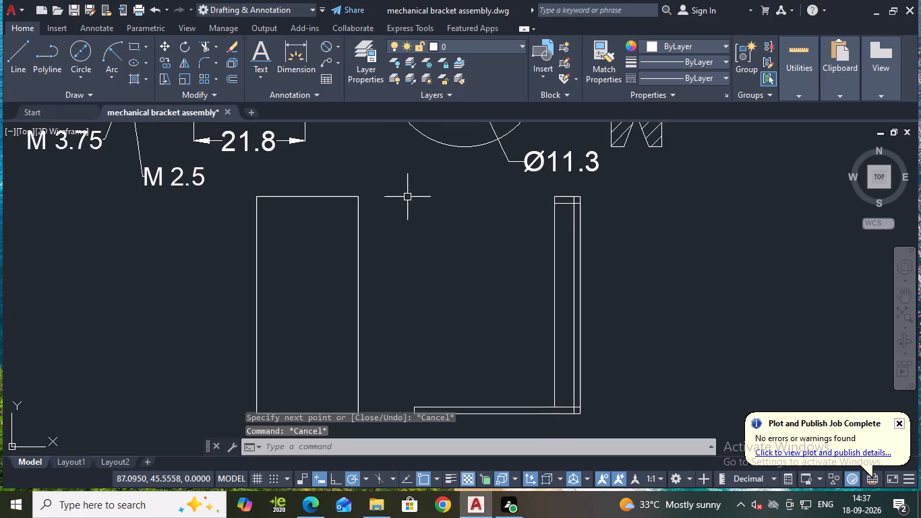
{"action": "key", "text": "Escape"}
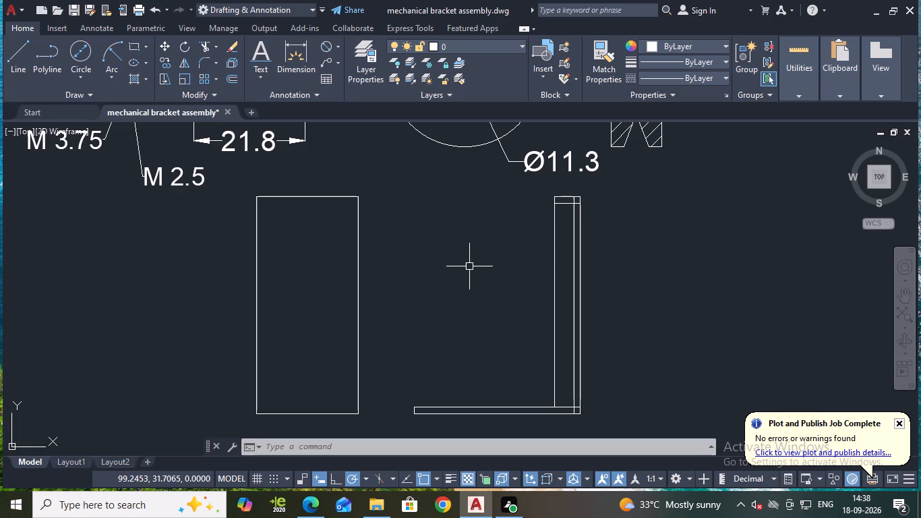
{"action": "key", "text": "o"}
{"action": "key", "text": "Return"}
{"action": "key", "text": "Return"}
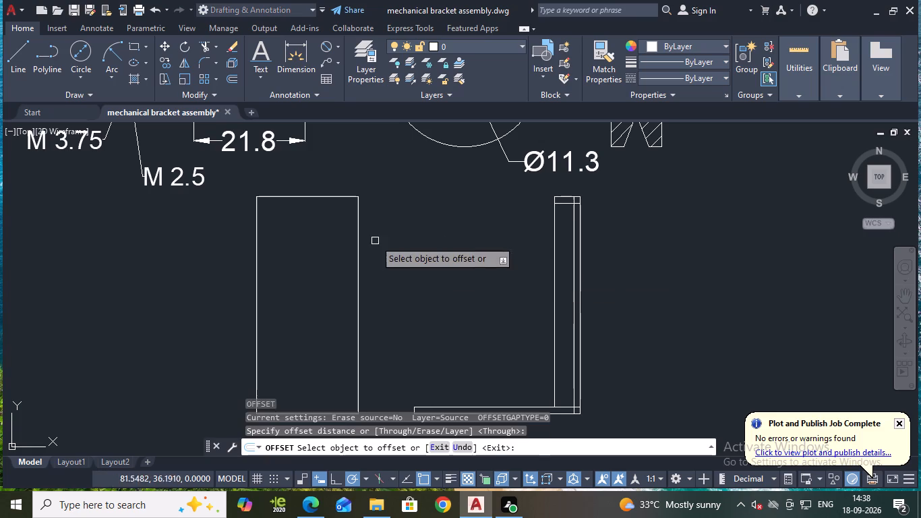
{"action": "left_click", "coordinate": [341, 196]}
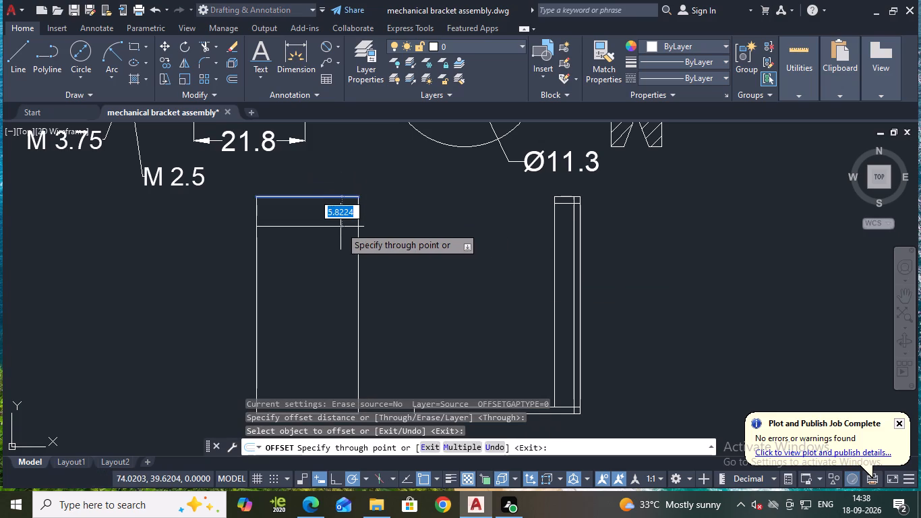
{"action": "type", "text": "7.5"}
{"action": "key", "text": "Return"}
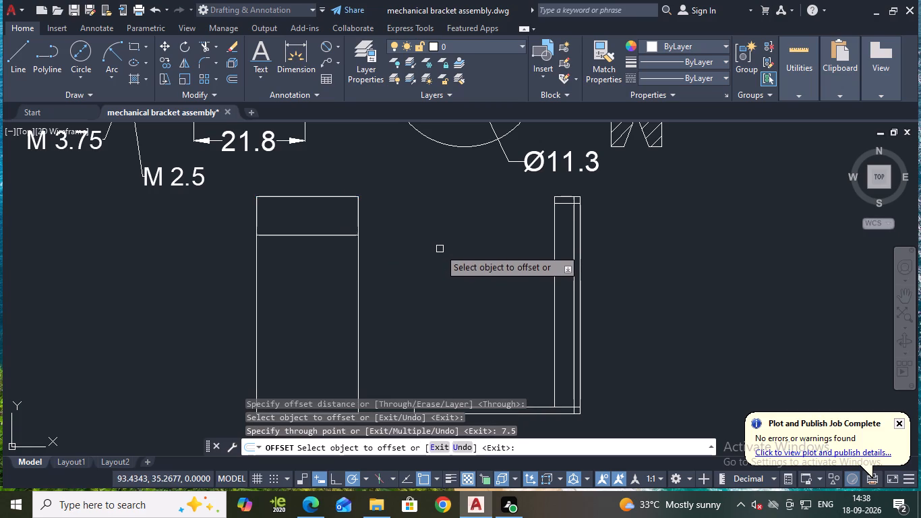
Offset the rectangle's right side 10 inward to make a vertical centre line.
{"action": "middle_click_drag", "start_coordinate": [434, 265], "coordinate": [454, 235]}
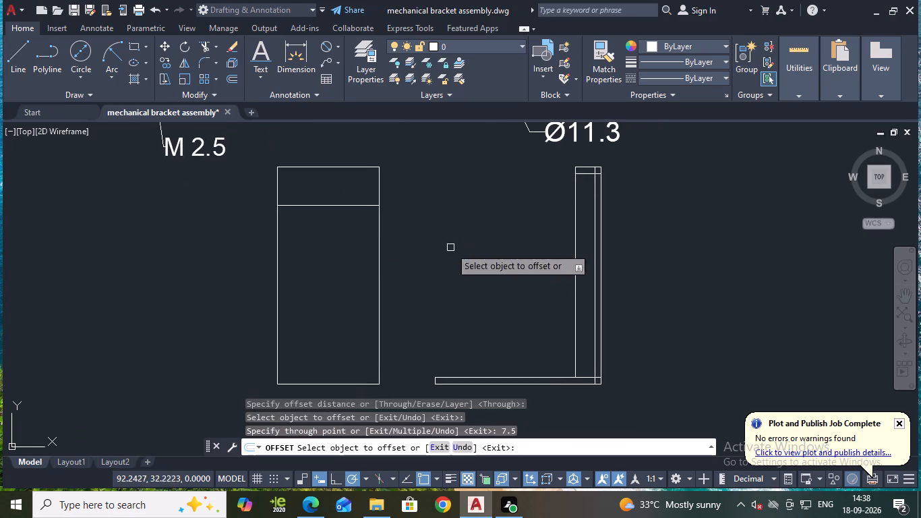
{"action": "scroll", "coordinate": [432, 289], "scroll_direction": "down", "scroll_amount": 1}
{"action": "middle_click_drag", "start_coordinate": [436, 289], "coordinate": [479, 259]}
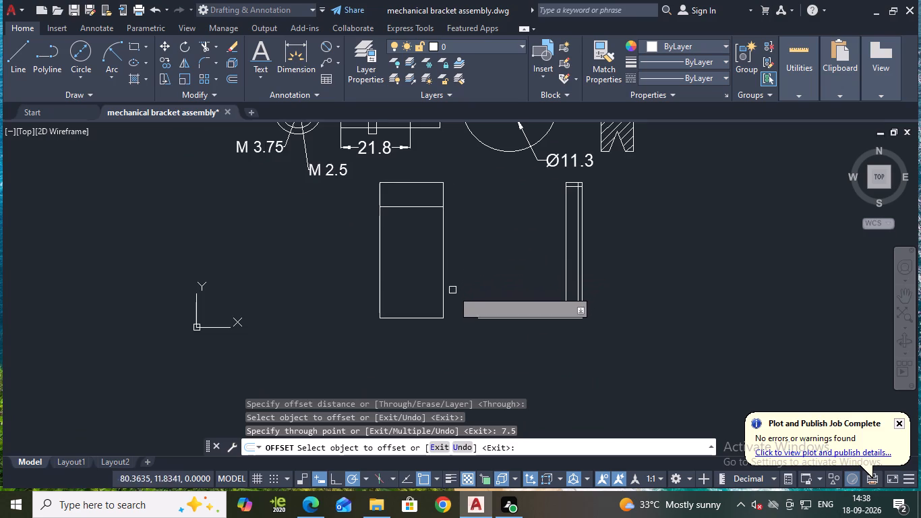
{"action": "left_click", "coordinate": [442, 293]}
{"action": "type", "text": "10"}
{"action": "key", "text": "Return"}
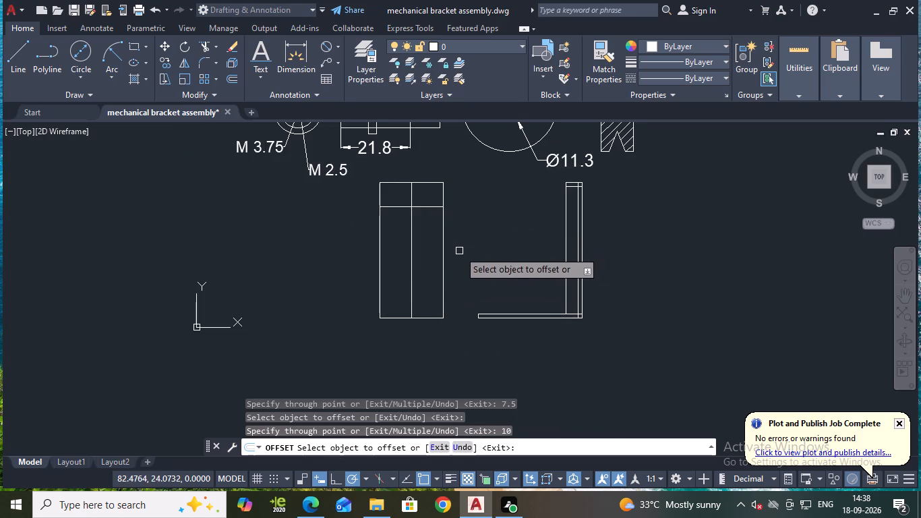
{"action": "scroll", "coordinate": [444, 229], "scroll_direction": "up", "scroll_amount": 1}
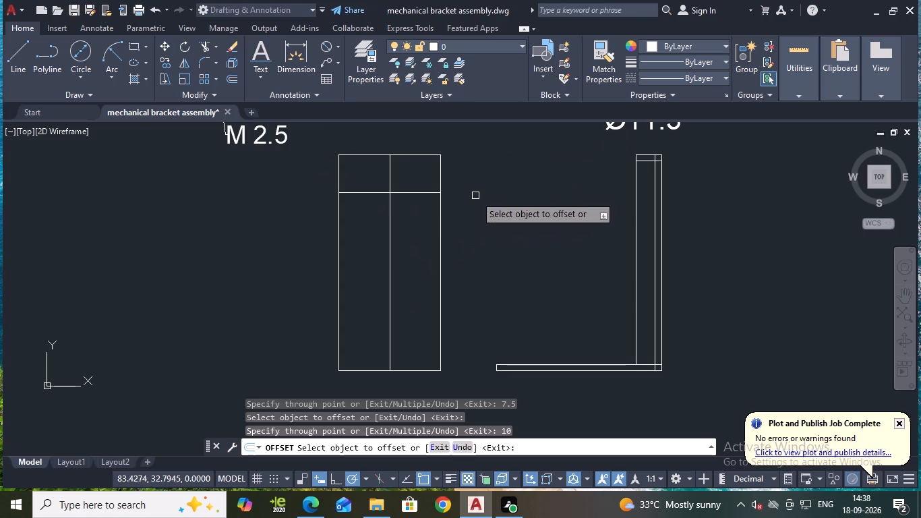
{"action": "middle_click_drag", "start_coordinate": [477, 190], "coordinate": [492, 226]}
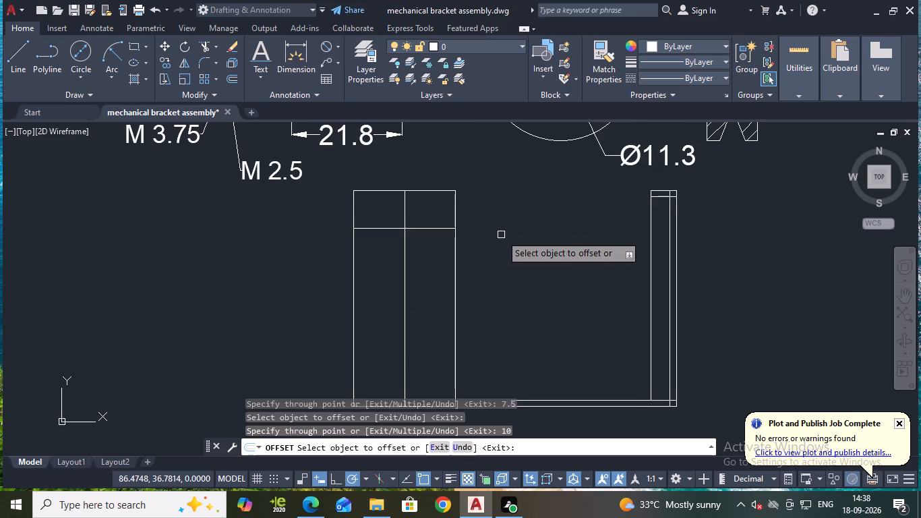
{"action": "middle_click_drag", "start_coordinate": [508, 231], "coordinate": [513, 254]}
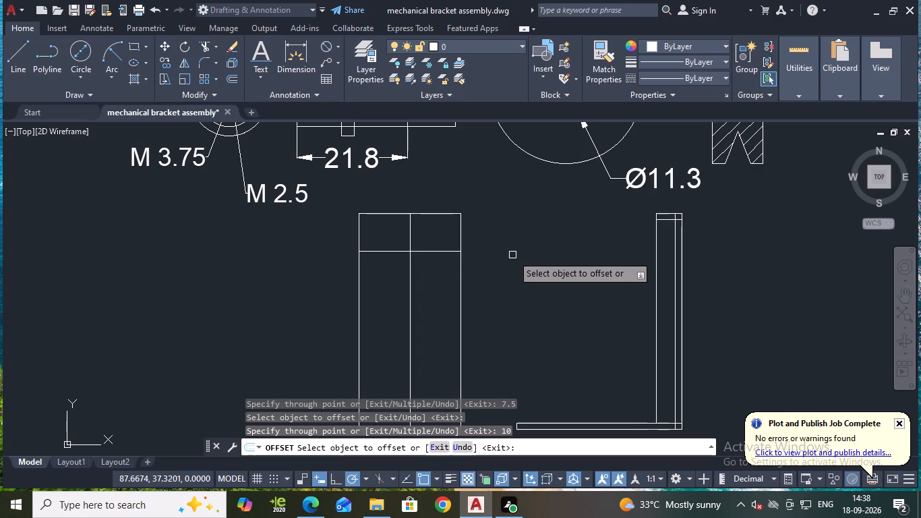
{"action": "key", "text": "Escape"}
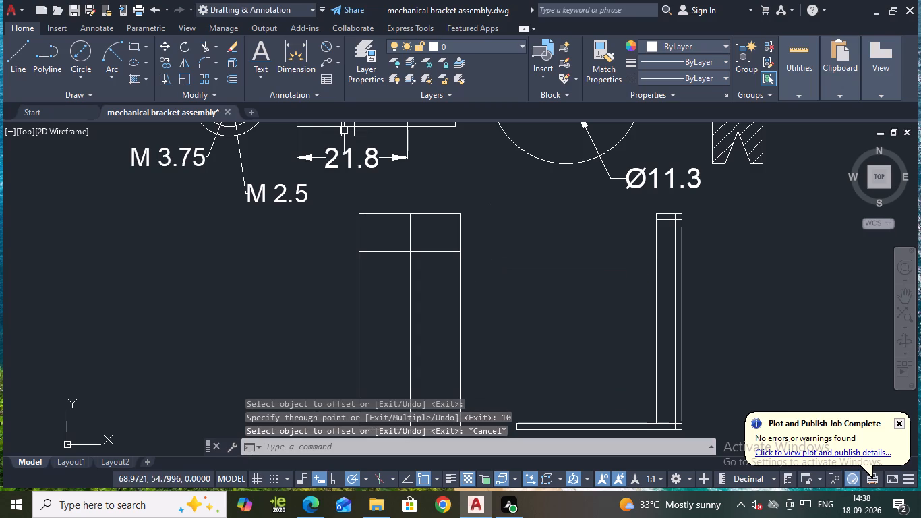
{"action": "left_click", "coordinate": [330, 46]}
{"action": "key", "text": "Escape"}
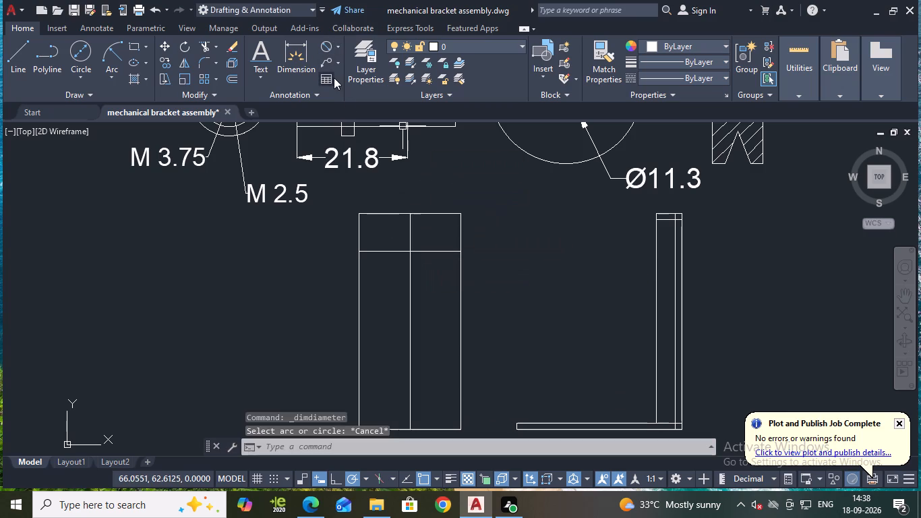
Draw a 2.5 diameter circle centred where the front view's horizontal and vertical centre lines cross.
{"action": "left_click", "coordinate": [86, 53]}
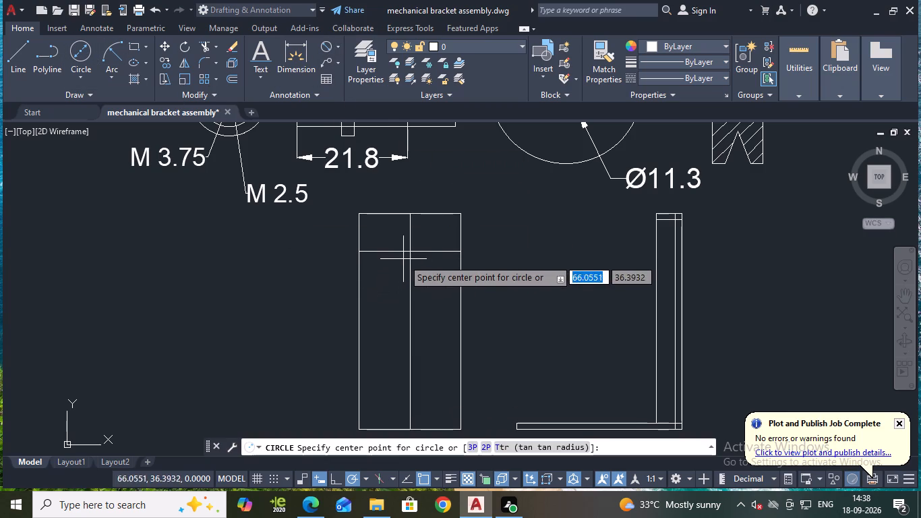
{"action": "left_click", "coordinate": [411, 253]}
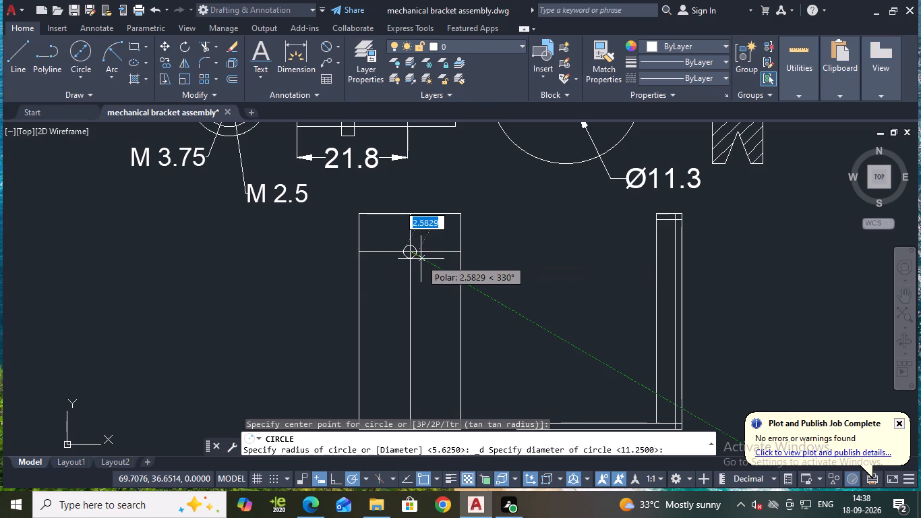
{"action": "key", "text": "d"}
{"action": "key", "text": "Return"}
{"action": "type", "text": "2.5"}
{"action": "key", "text": "Return"}
{"action": "key", "text": "Escape"}
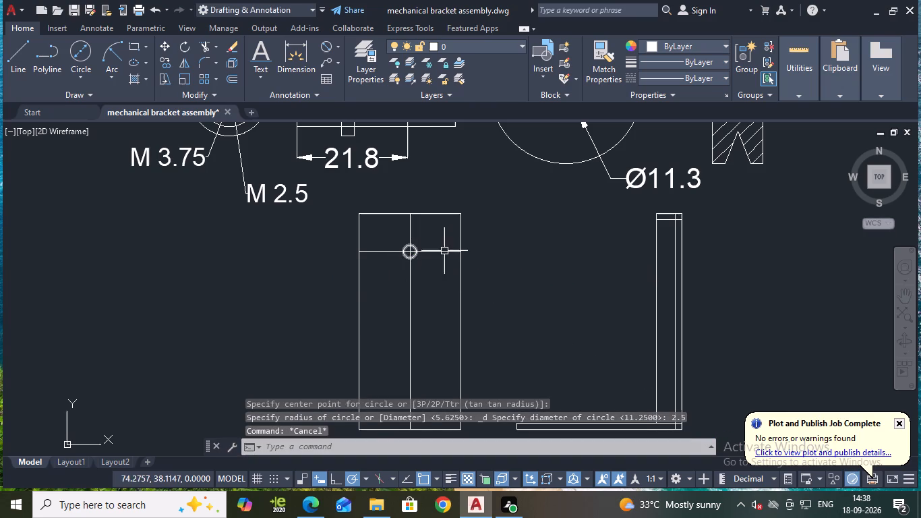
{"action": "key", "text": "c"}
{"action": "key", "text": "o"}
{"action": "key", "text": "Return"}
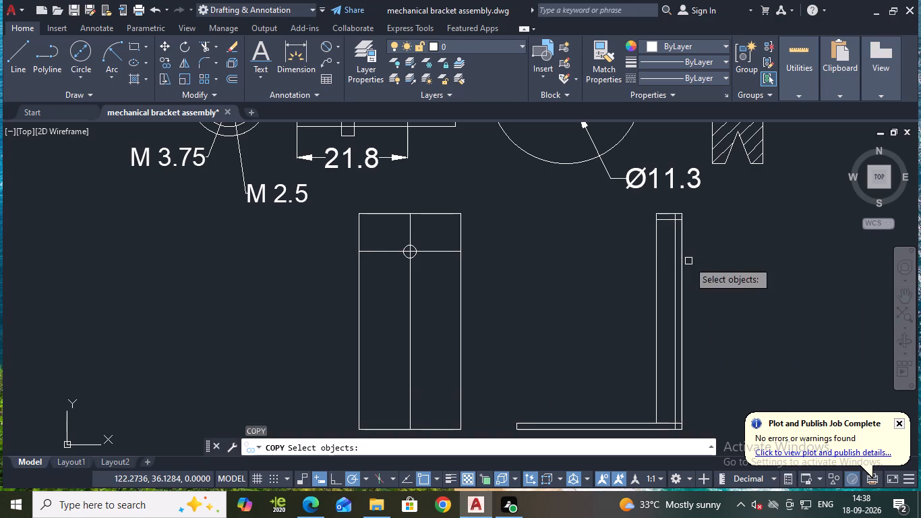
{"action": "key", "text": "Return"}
Copy the 2.5 diameter circle from its centre 10 straight down along the vertical centre line.
{"action": "scroll", "coordinate": [421, 246], "scroll_direction": "up", "scroll_amount": 1}
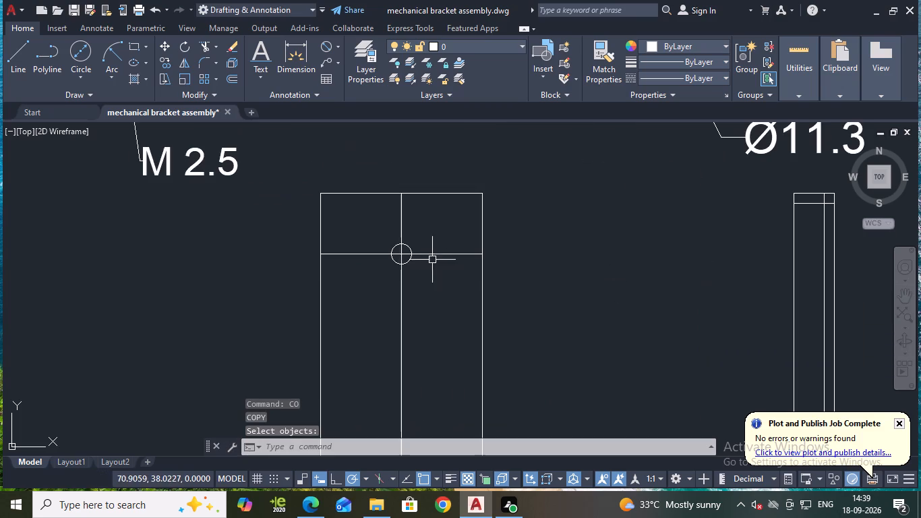
{"action": "key", "text": "c"}
{"action": "key", "text": "o"}
{"action": "key", "text": "Return"}
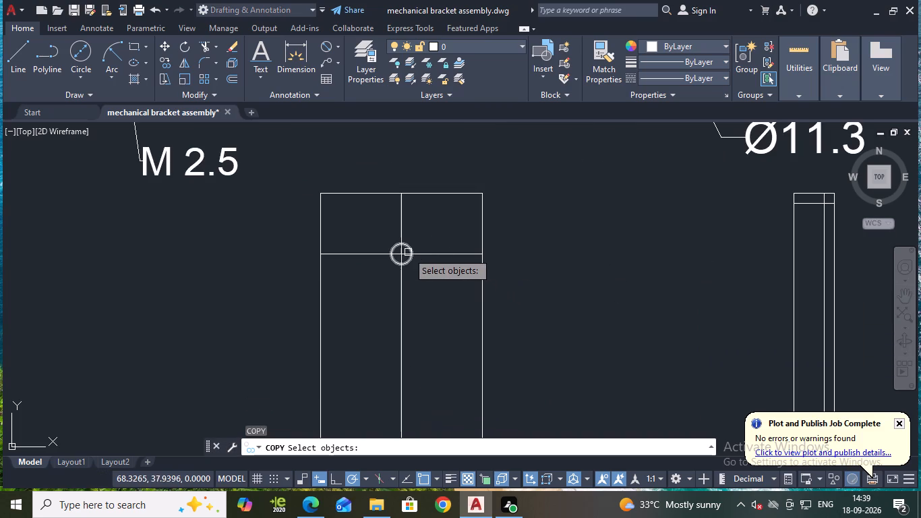
{"action": "left_click", "coordinate": [409, 259]}
{"action": "key", "text": "Return"}
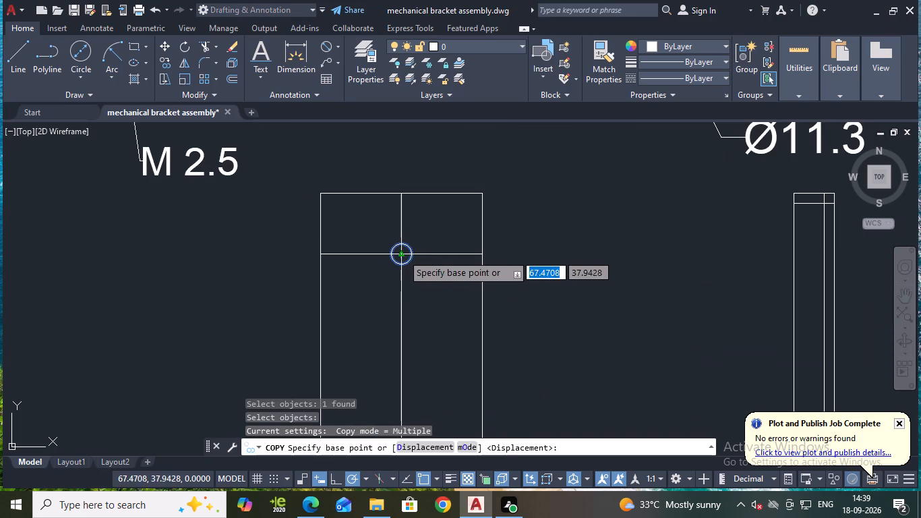
{"action": "left_click", "coordinate": [402, 254]}
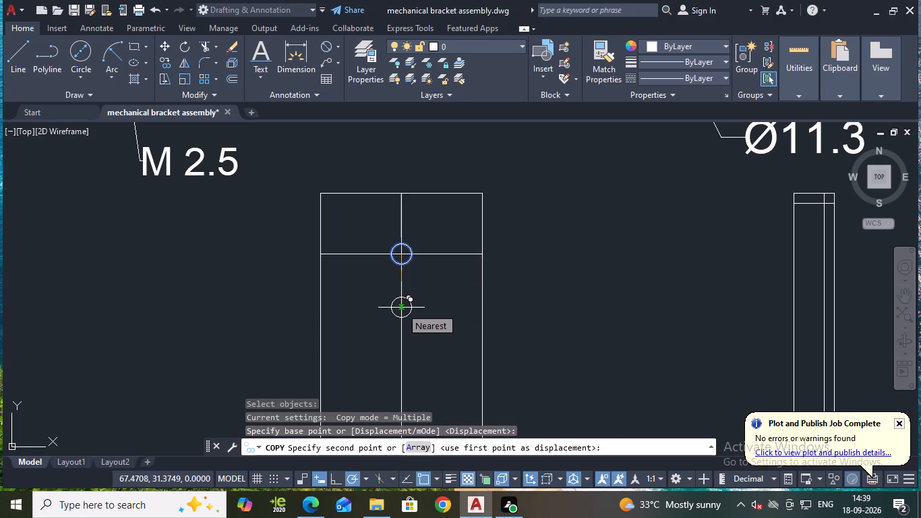
{"action": "type", "text": "10"}
{"action": "key", "text": "Return"}
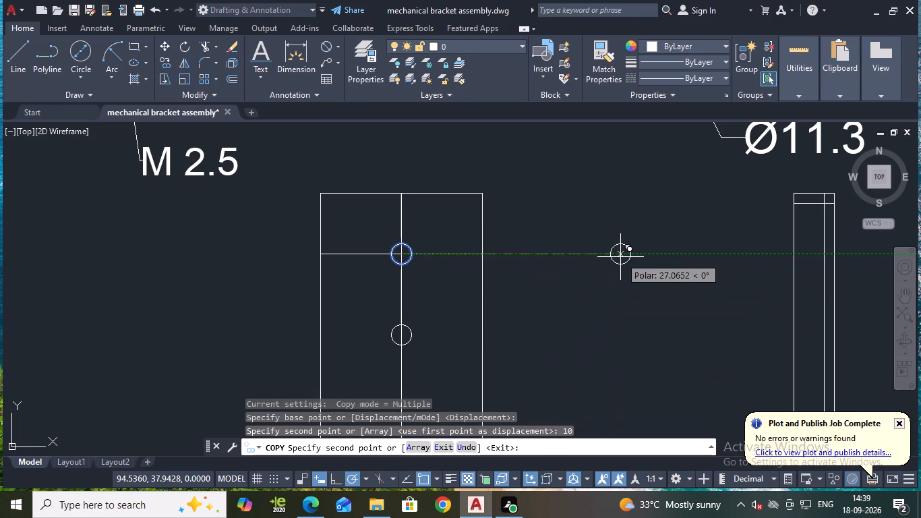
{"action": "key", "text": "Escape"}
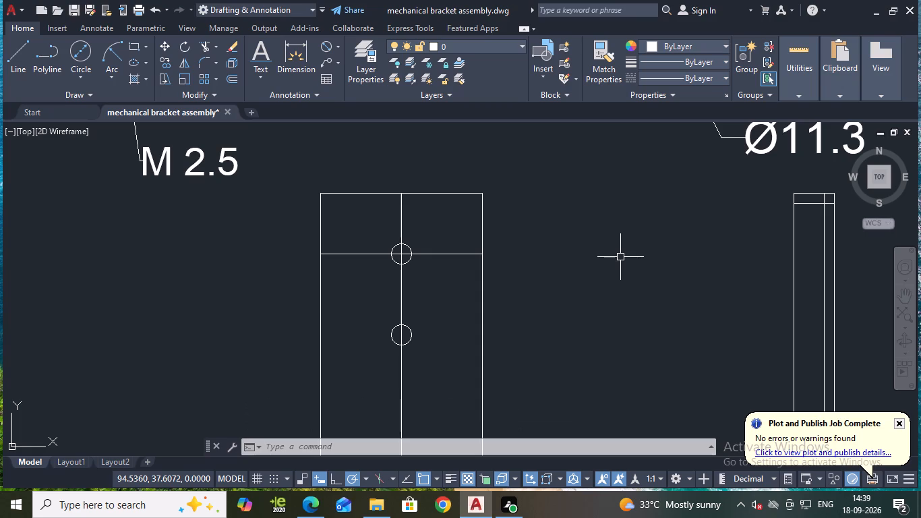
{"action": "key", "text": "Escape"}
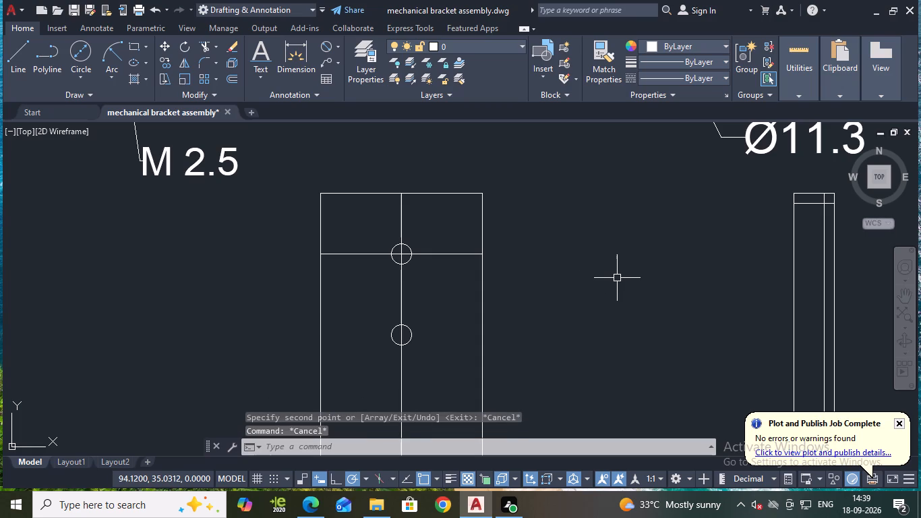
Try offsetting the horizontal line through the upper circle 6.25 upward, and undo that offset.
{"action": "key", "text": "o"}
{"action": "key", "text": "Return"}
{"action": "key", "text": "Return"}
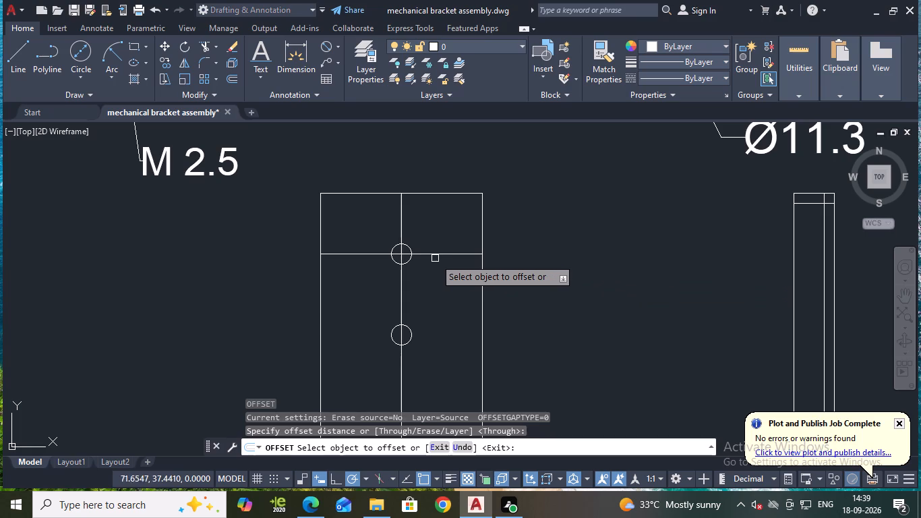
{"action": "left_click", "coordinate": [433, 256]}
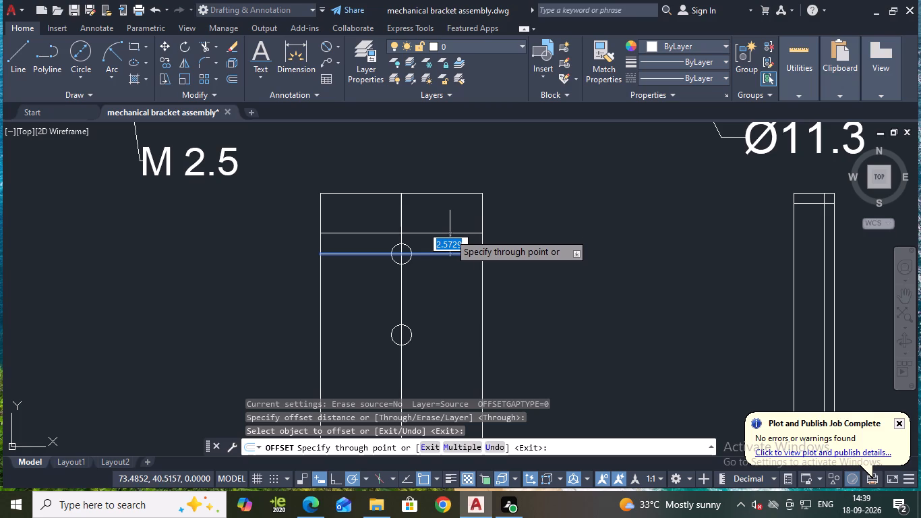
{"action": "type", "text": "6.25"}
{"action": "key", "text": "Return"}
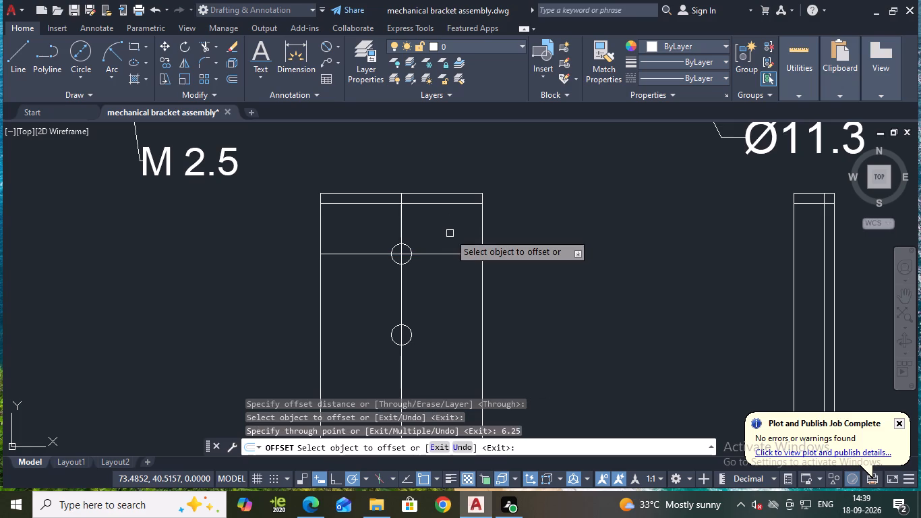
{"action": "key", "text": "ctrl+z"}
Offset the front view rectangle's left side 6.25 inward.
{"action": "scroll", "coordinate": [456, 238], "scroll_direction": "down", "scroll_amount": 2}
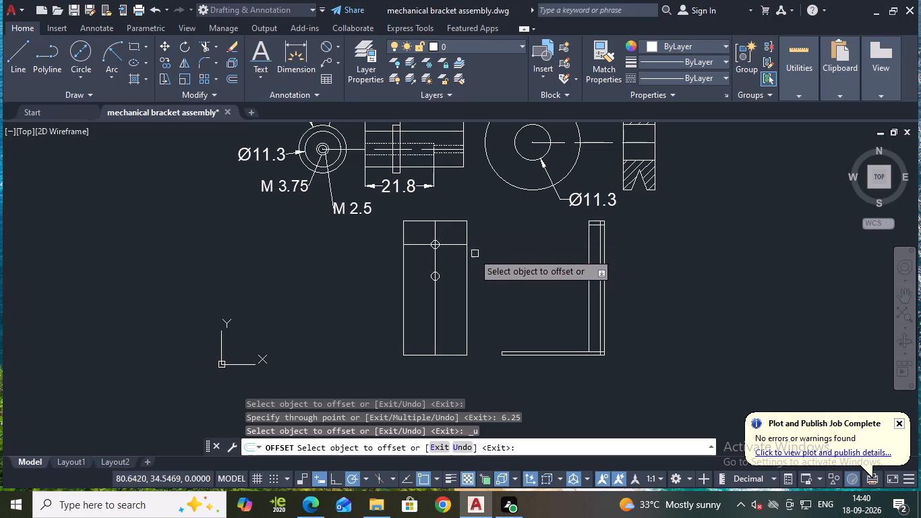
{"action": "left_click", "coordinate": [402, 235]}
{"action": "scroll", "coordinate": [418, 238], "scroll_direction": "up", "scroll_amount": 2}
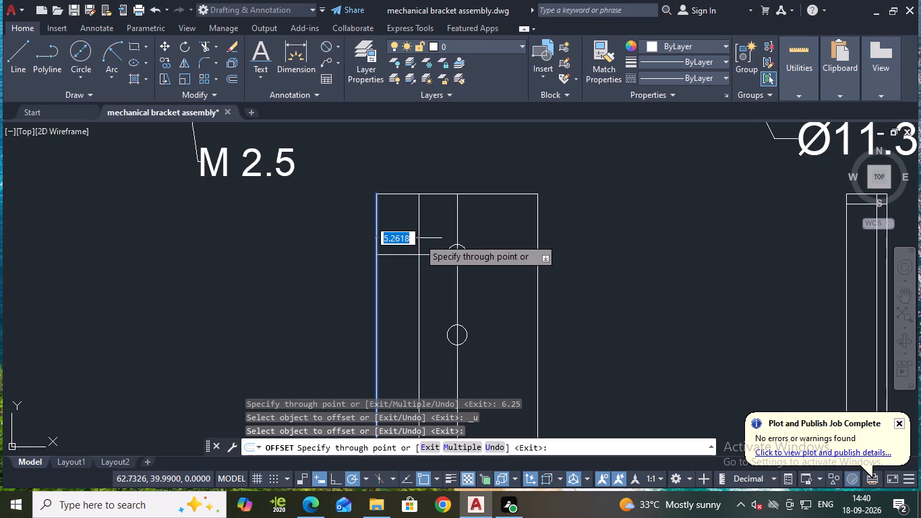
{"action": "key", "text": "6"}
{"action": "type", "text": ".25"}
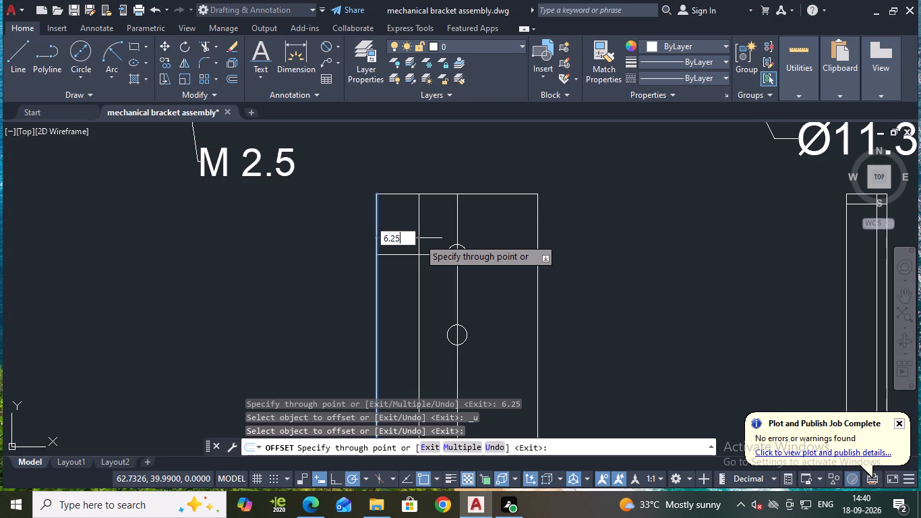
{"action": "key", "text": "Return"}
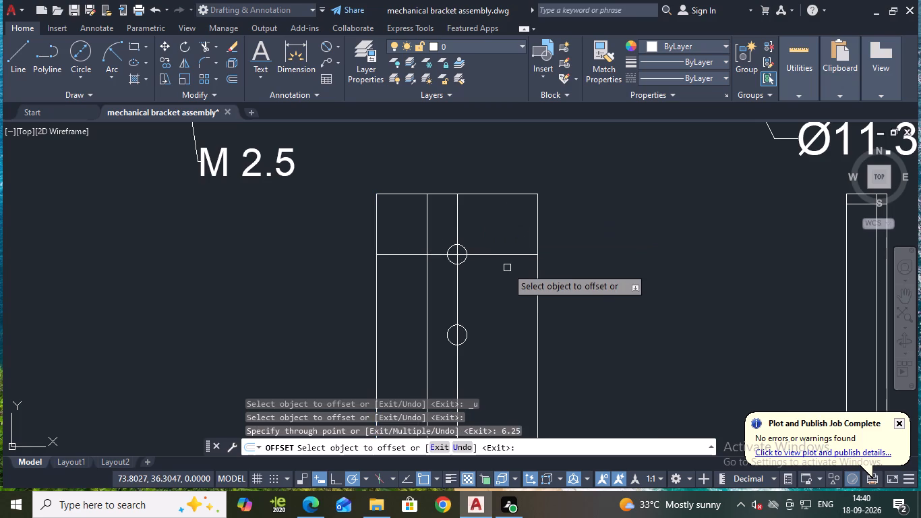
Offset the new inner vertical line 7.5 to the right, past the centre line.
{"action": "left_click", "coordinate": [424, 202]}
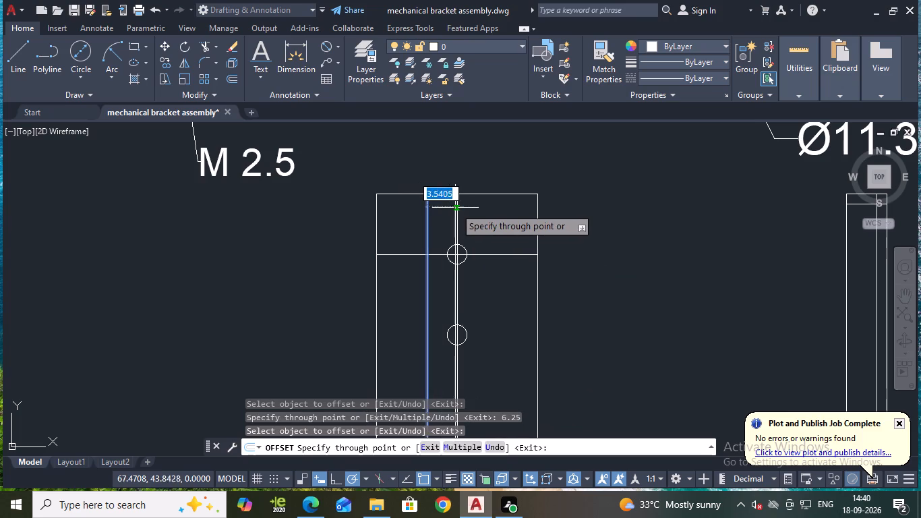
{"action": "type", "text": "7.5"}
{"action": "key", "text": "Return"}
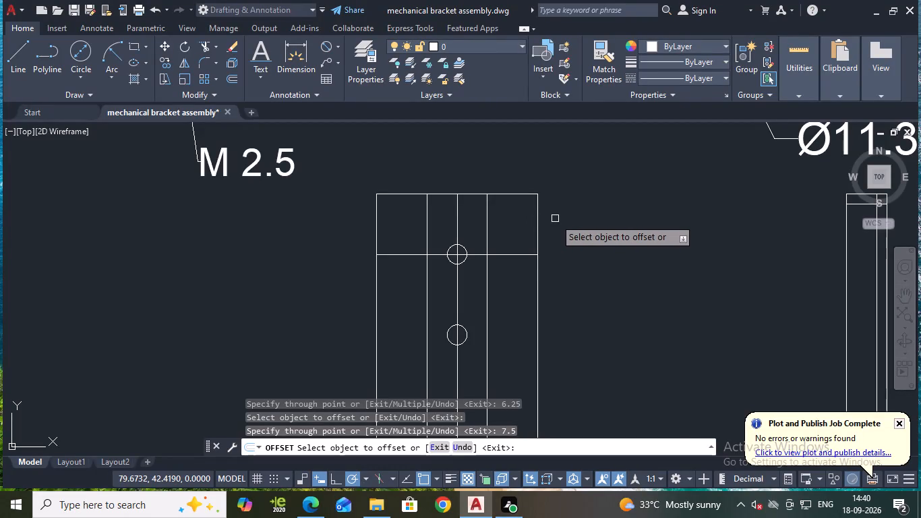
{"action": "key", "text": "Escape"}
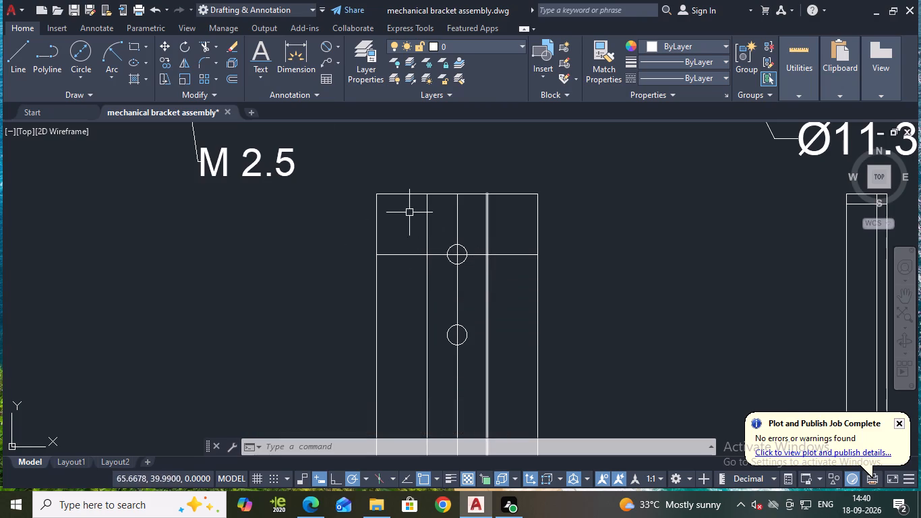
Draw a line from the upper circle's centre to the lower circle's centre.
{"action": "left_click", "coordinate": [20, 51]}
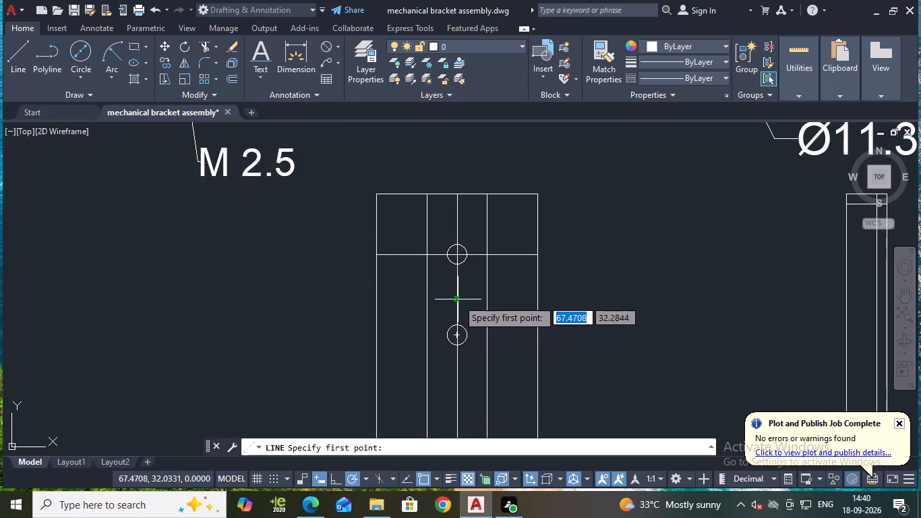
{"action": "left_click", "coordinate": [458, 255]}
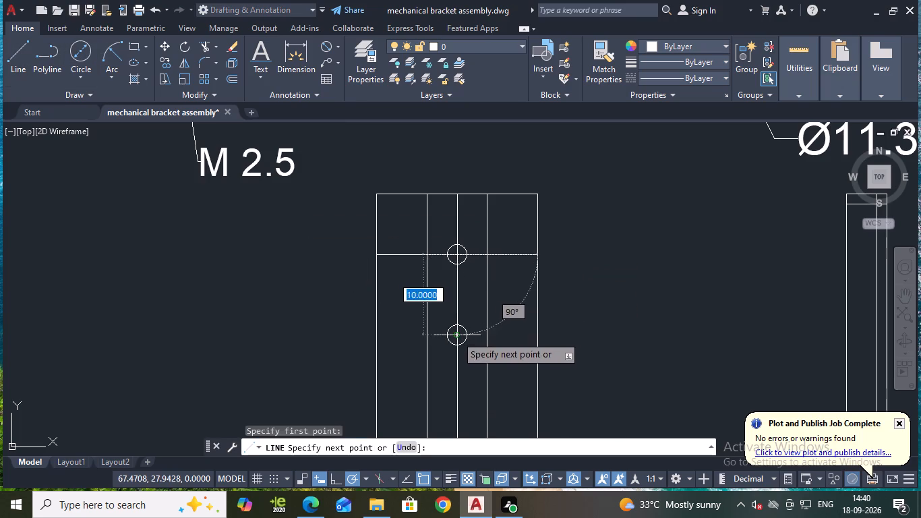
{"action": "left_click", "coordinate": [456, 336]}
{"action": "key", "text": "Escape"}
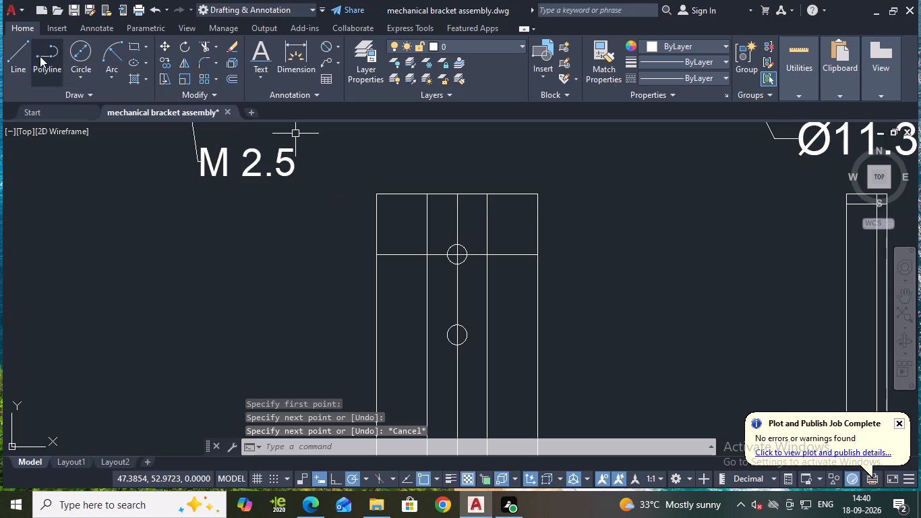
Draw a horizontal line about 2.3 long to the left from the midpoint between the two circles.
{"action": "left_click", "coordinate": [22, 52]}
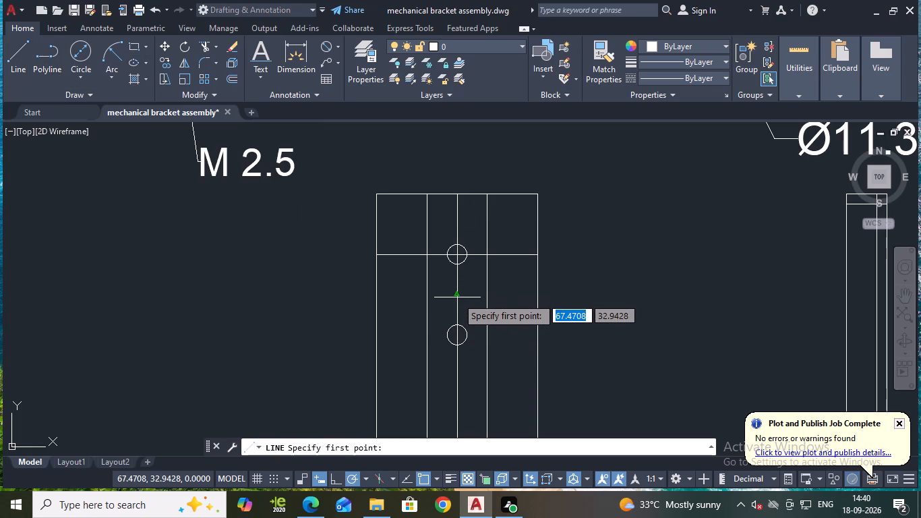
{"action": "left_click", "coordinate": [456, 293]}
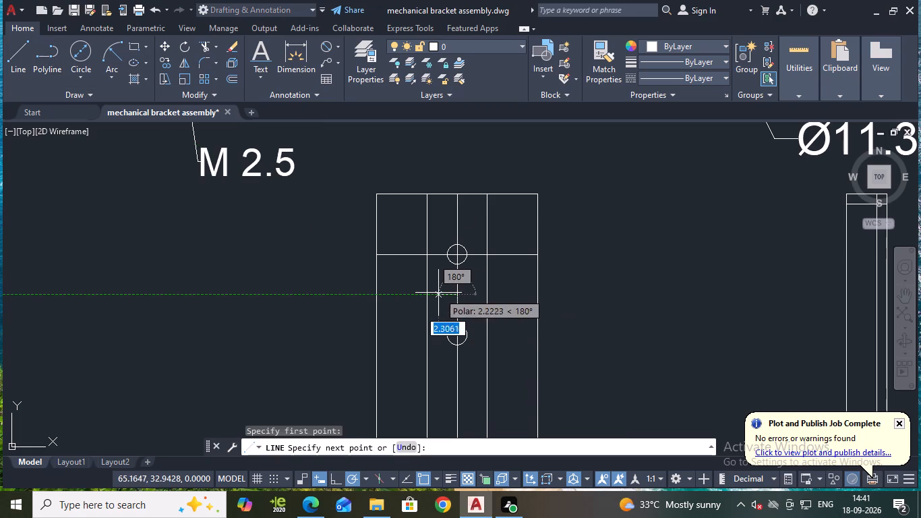
{"action": "left_click", "coordinate": [438, 293]}
{"action": "key", "text": "Escape"}
Offset the short horizontal line between the circles 11.25 upward and 11.25 downward.
{"action": "key", "text": "o"}
{"action": "key", "text": "Return"}
{"action": "key", "text": "Return"}
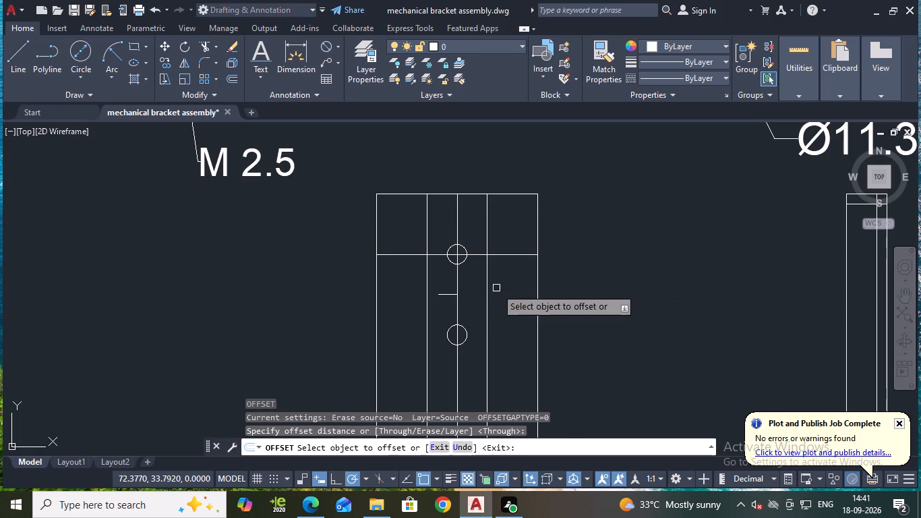
{"action": "left_click", "coordinate": [440, 294]}
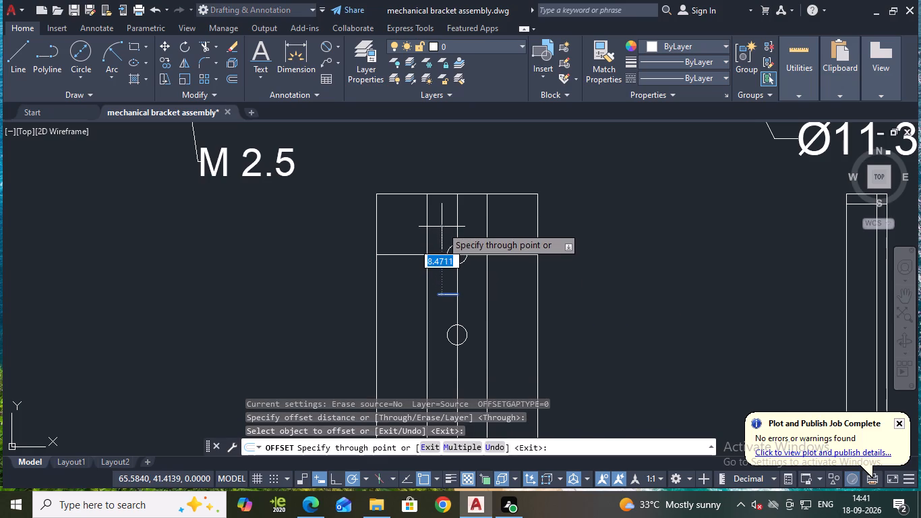
{"action": "type", "text": "11"}
{"action": "type", "text": ".25"}
{"action": "key", "text": "Return"}
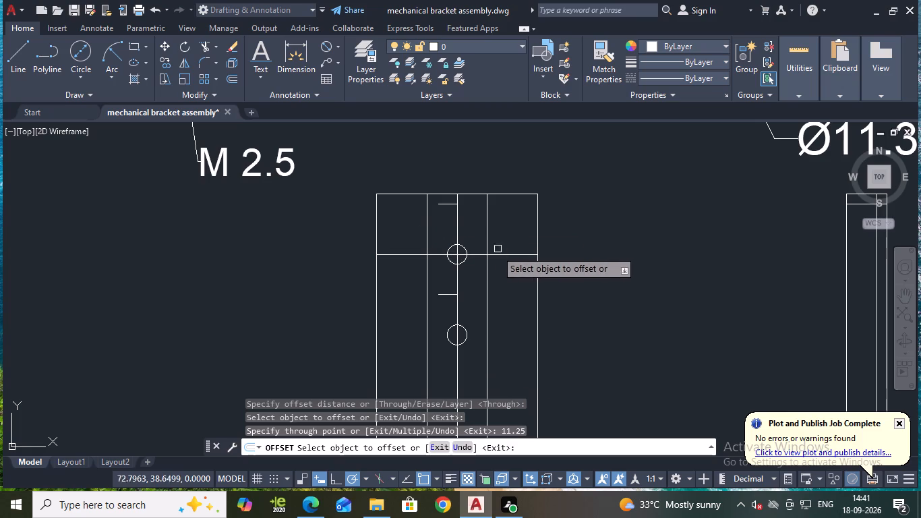
{"action": "left_click", "coordinate": [448, 295]}
{"action": "type", "text": "11.25"}
{"action": "key", "text": "Return"}
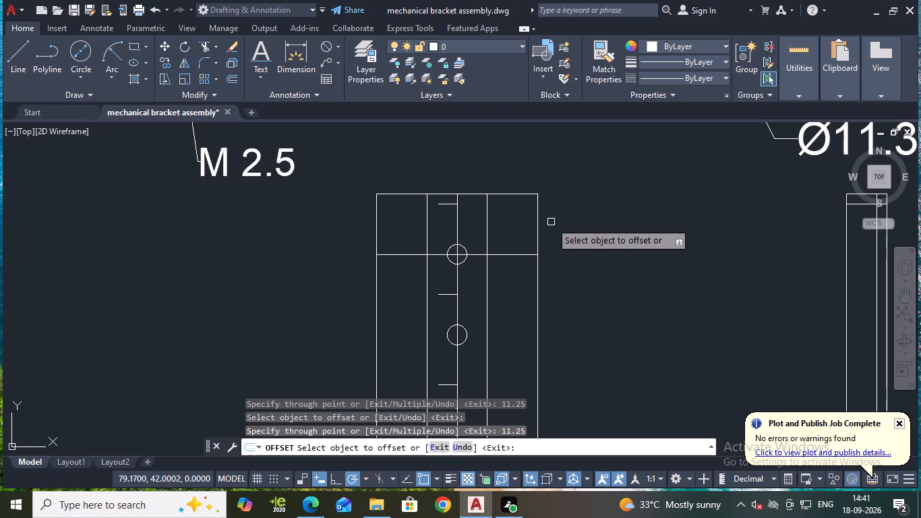
{"action": "key", "text": "Escape"}
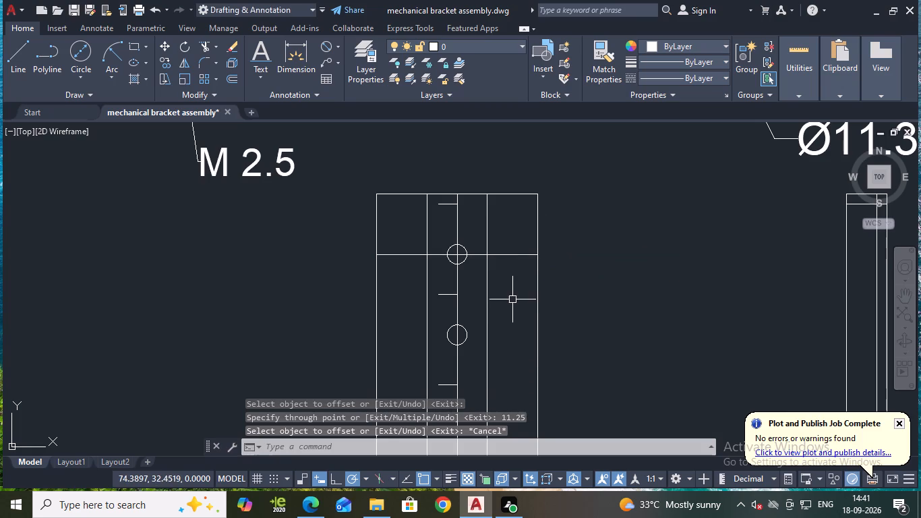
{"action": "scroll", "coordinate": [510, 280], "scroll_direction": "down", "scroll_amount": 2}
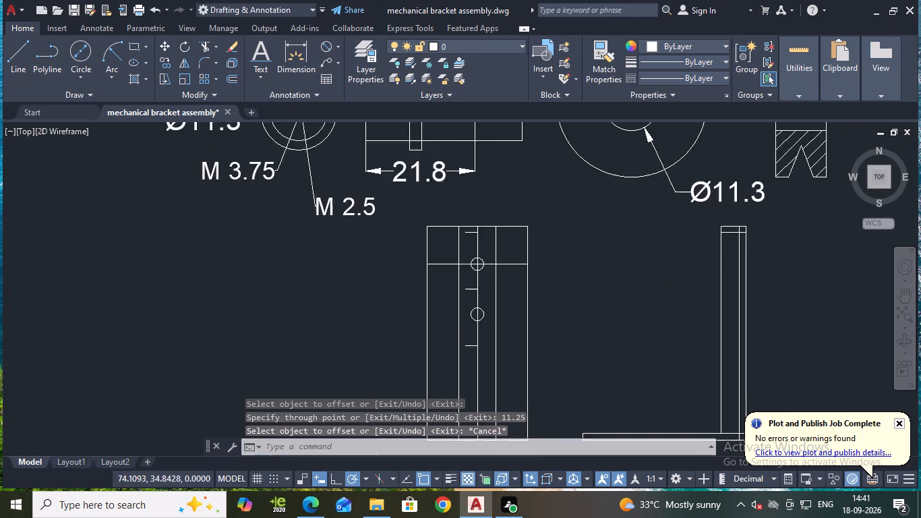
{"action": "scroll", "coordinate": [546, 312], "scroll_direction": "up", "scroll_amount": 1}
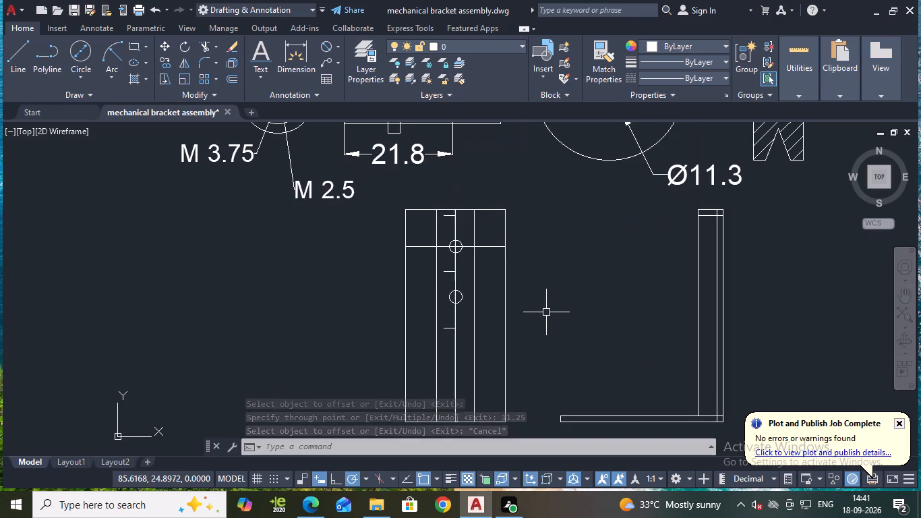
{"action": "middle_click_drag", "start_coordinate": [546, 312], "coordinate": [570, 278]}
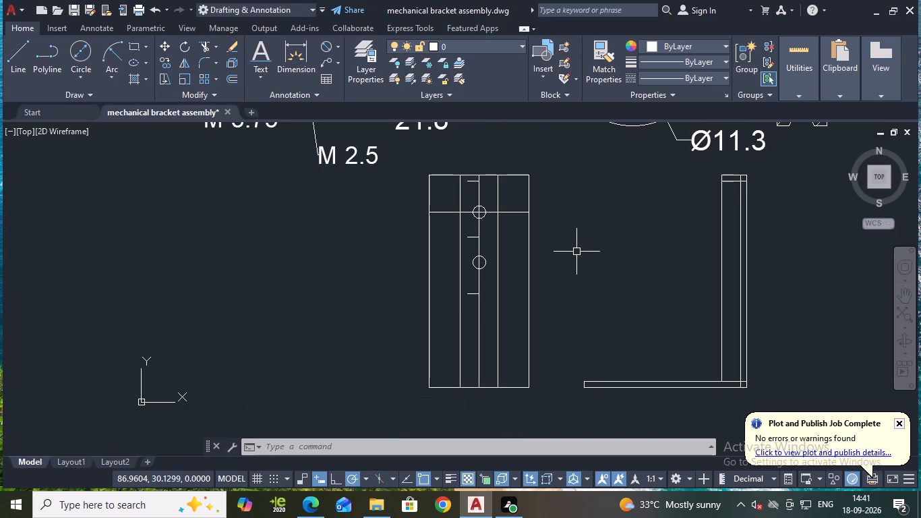
Offset the front view's left, right and top outer edges 1.25 inward.
{"action": "key", "text": "Escape"}
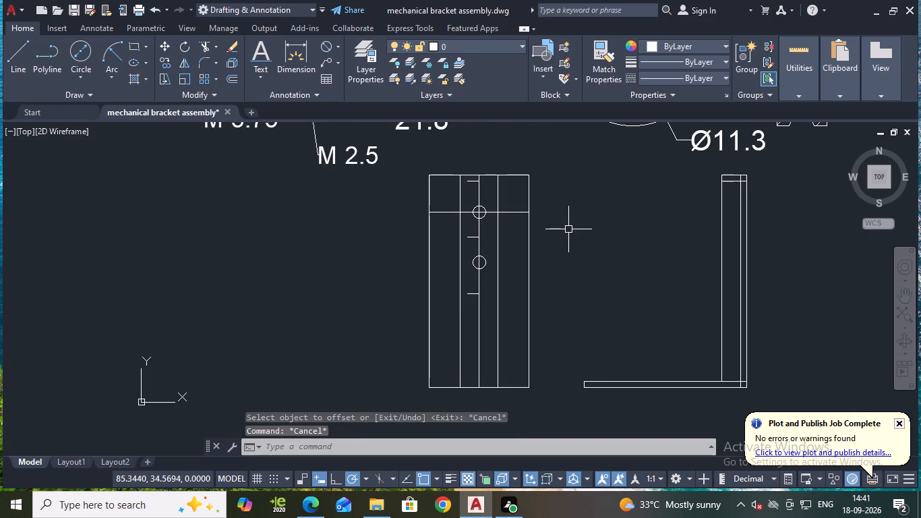
{"action": "key", "text": "o"}
{"action": "key", "text": "Return"}
{"action": "key", "text": "Return"}
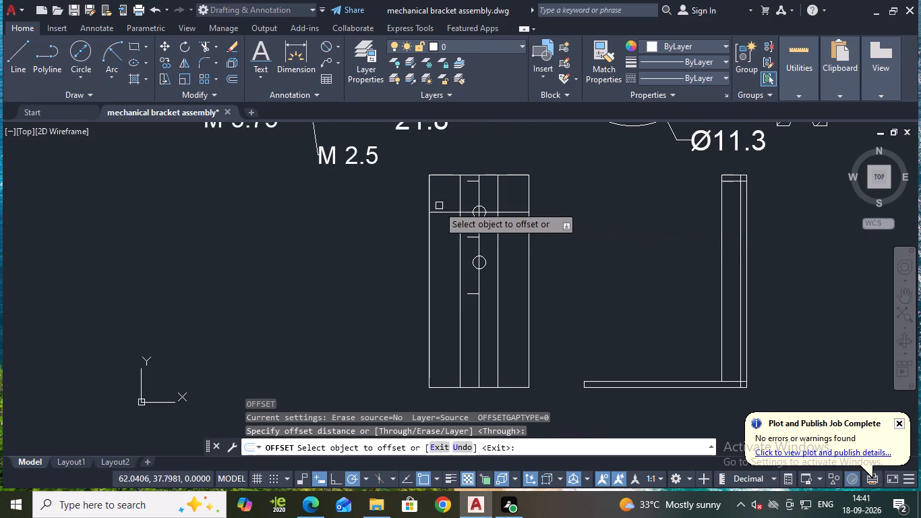
{"action": "left_click", "coordinate": [429, 198]}
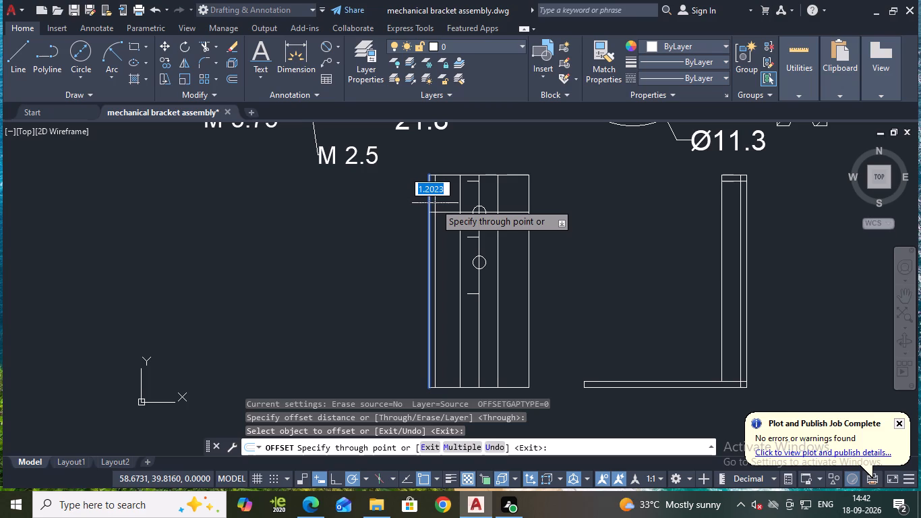
{"action": "type", "text": "1.25"}
{"action": "key", "text": "Return"}
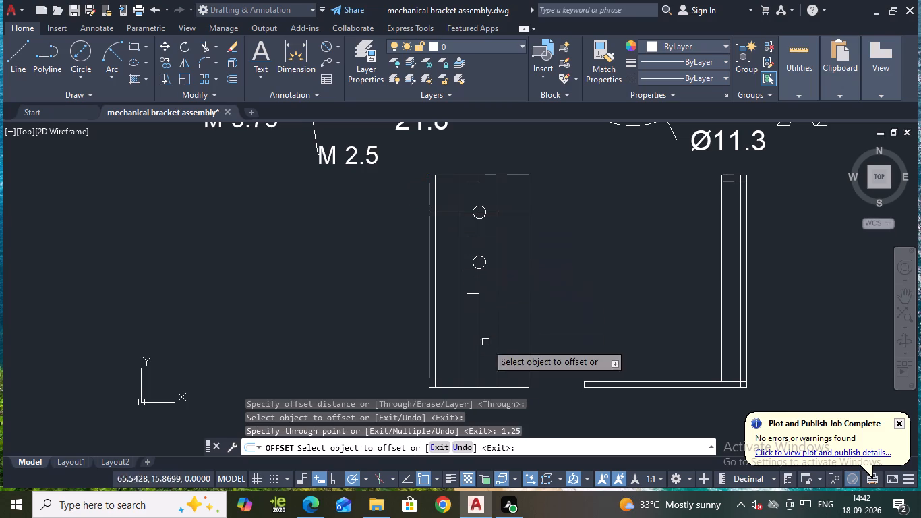
{"action": "left_click", "coordinate": [527, 350]}
{"action": "type", "text": "1.25"}
{"action": "key", "text": "Return"}
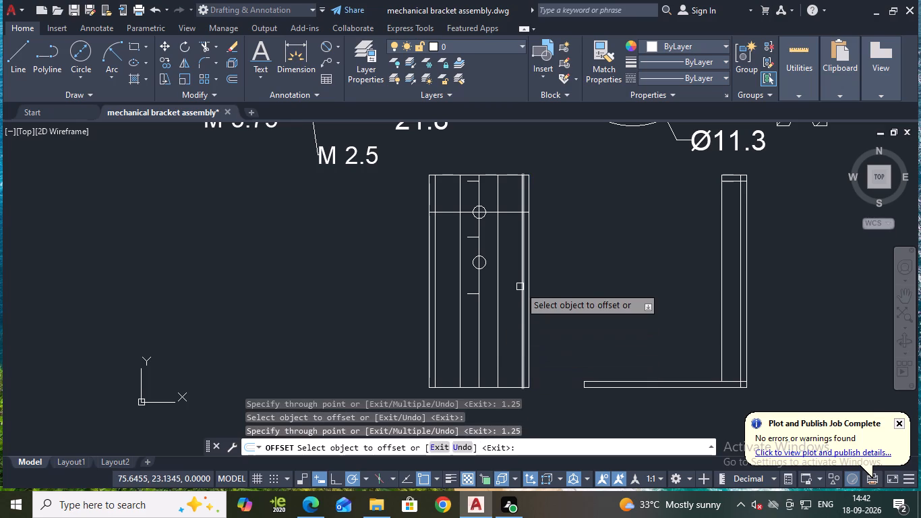
{"action": "left_click", "coordinate": [449, 177]}
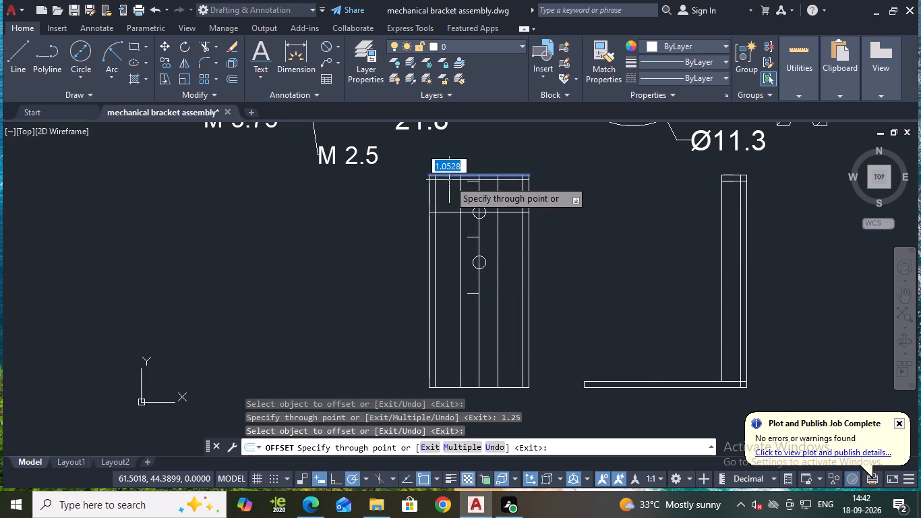
{"action": "type", "text": "1.25"}
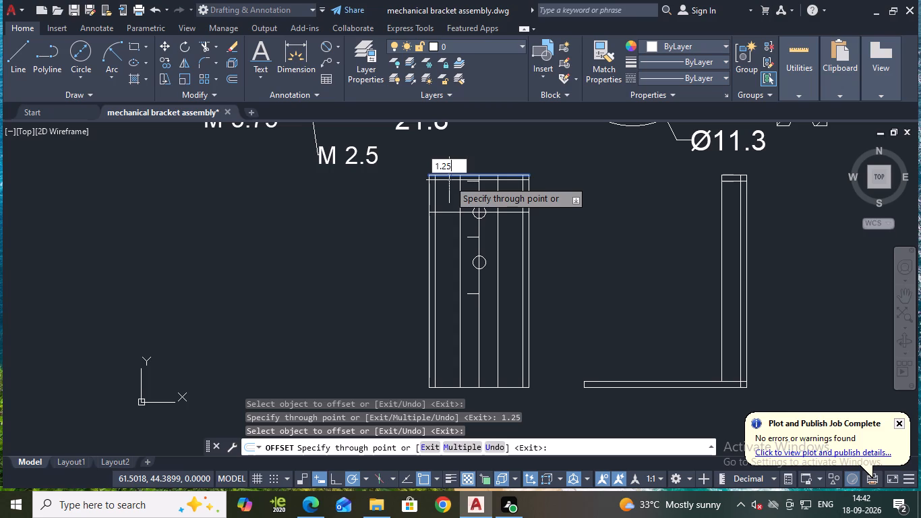
{"action": "key", "text": "Return"}
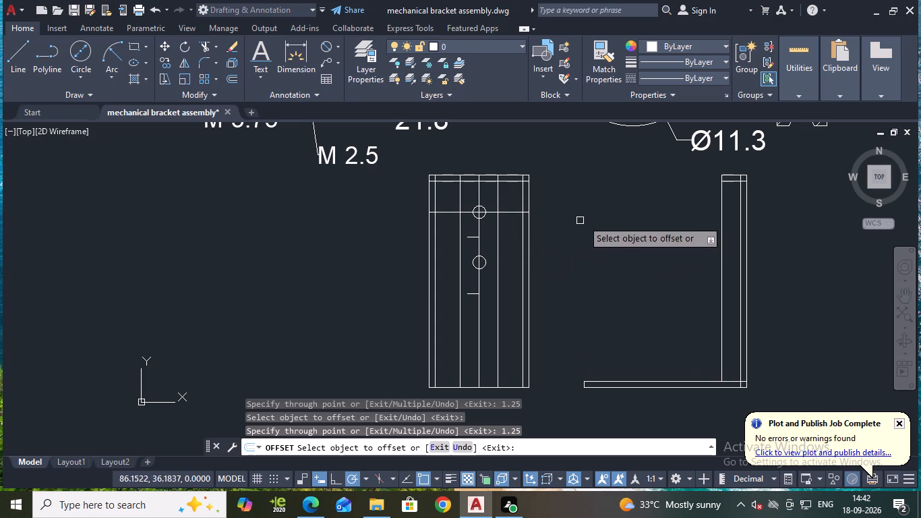
{"action": "key", "text": "Escape"}
Draw a diagonal line in the side profile from the inner vertical line's top end to the upper corner of the base's free end.
{"action": "left_click", "coordinate": [22, 56]}
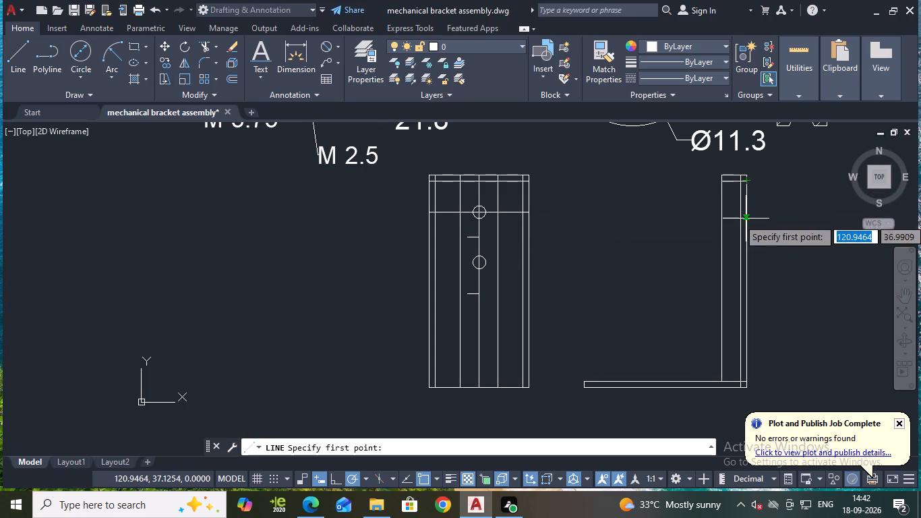
{"action": "left_click", "coordinate": [741, 175]}
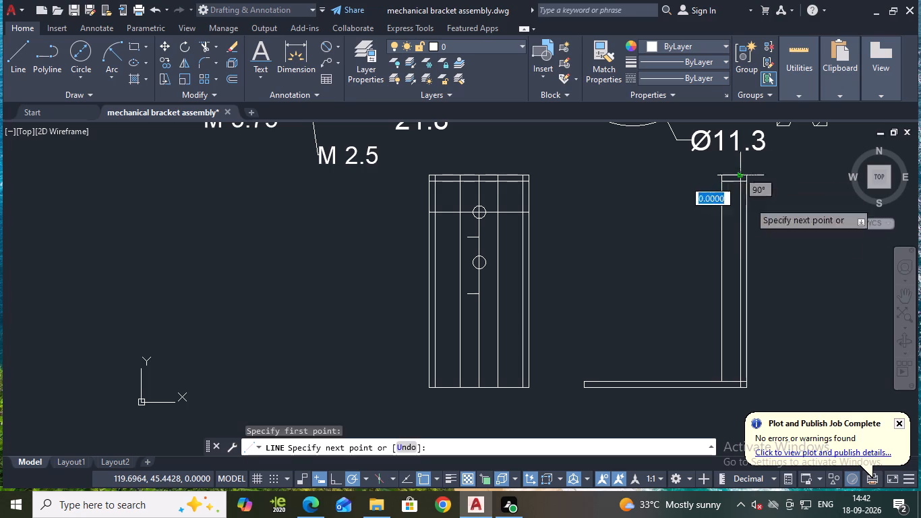
{"action": "left_click", "coordinate": [583, 382]}
{"action": "key", "text": "Escape"}
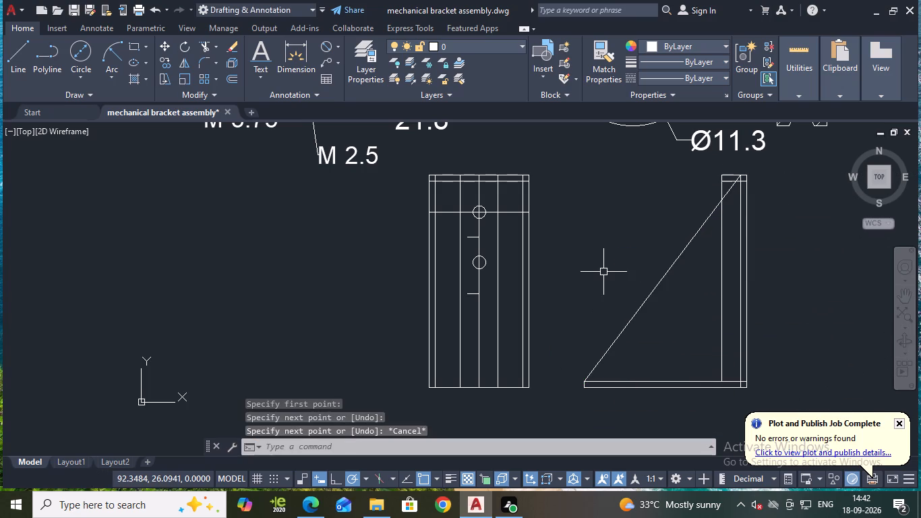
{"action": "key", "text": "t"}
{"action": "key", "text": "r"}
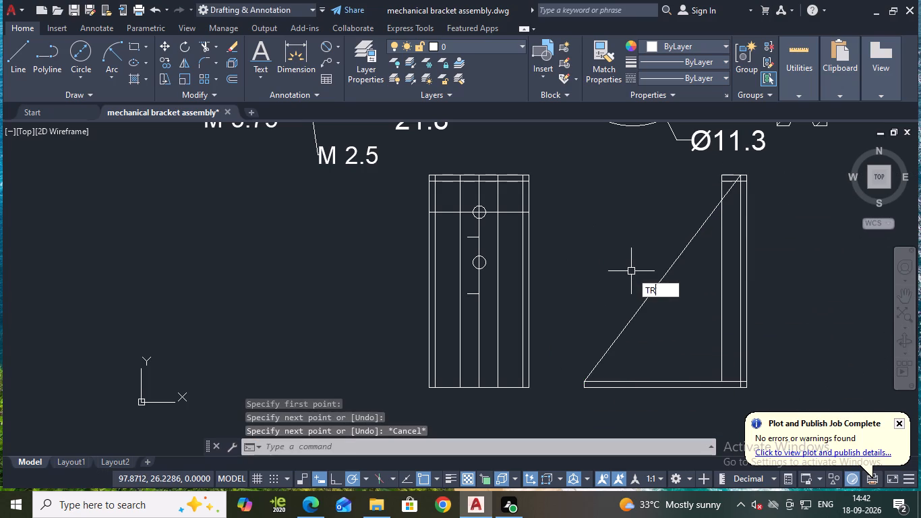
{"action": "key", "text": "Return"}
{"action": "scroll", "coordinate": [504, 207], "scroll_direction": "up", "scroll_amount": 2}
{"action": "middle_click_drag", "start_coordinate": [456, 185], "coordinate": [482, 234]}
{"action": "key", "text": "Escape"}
Save the drawing.
{"action": "key", "text": "ctrl+s"}
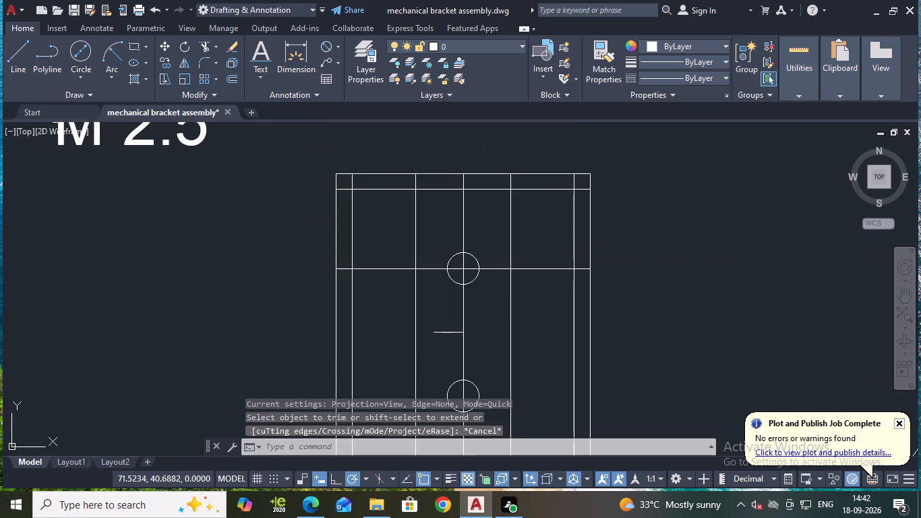
{"action": "key", "text": "Escape"}
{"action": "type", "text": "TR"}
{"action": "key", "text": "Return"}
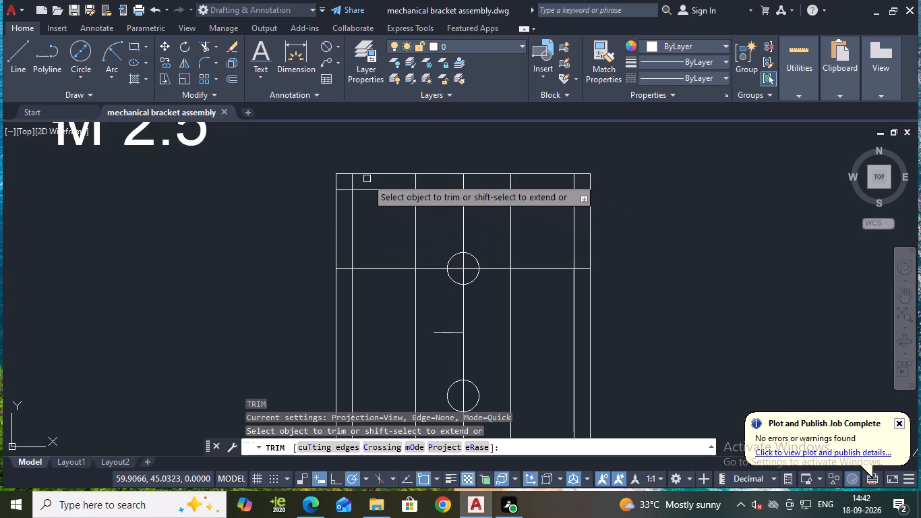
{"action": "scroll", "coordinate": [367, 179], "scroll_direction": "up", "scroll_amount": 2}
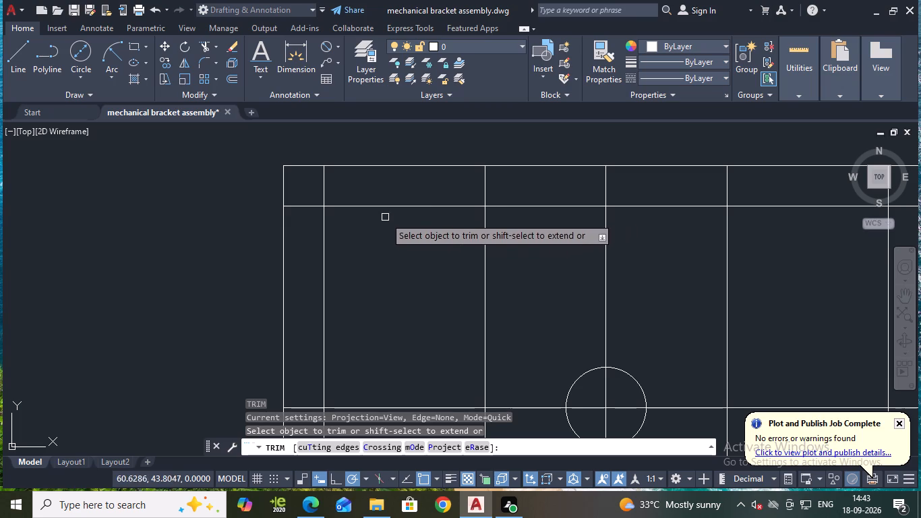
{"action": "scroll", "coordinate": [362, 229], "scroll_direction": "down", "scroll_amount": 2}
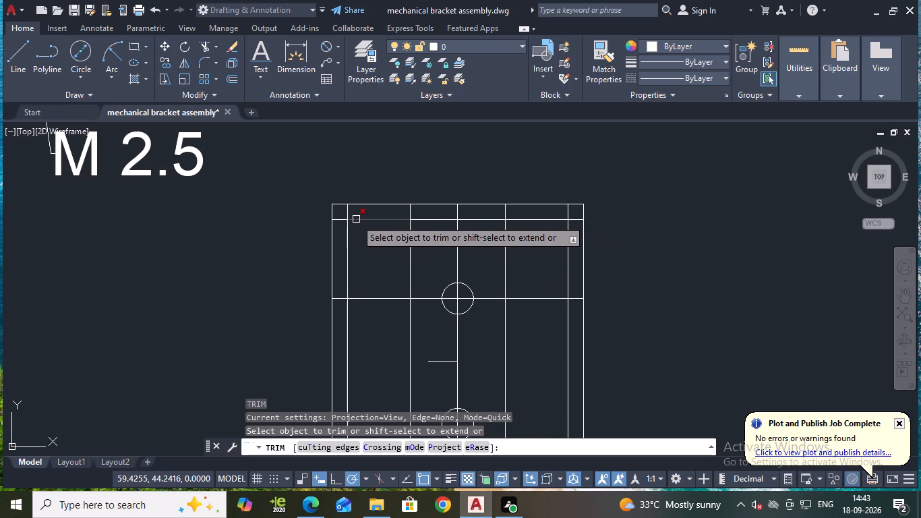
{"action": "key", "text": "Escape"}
Offset the front view's two new inner side lines a further 1.25 inward.
{"action": "key", "text": "o"}
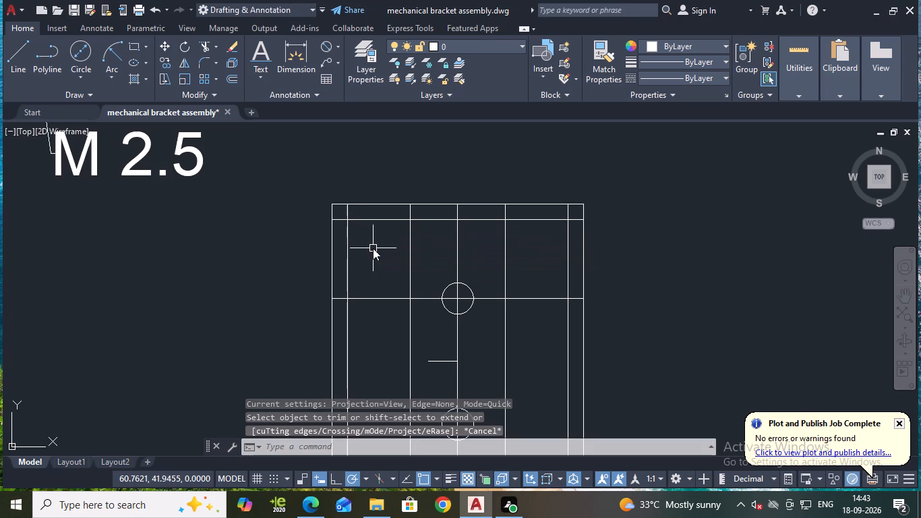
{"action": "key", "text": "Return"}
{"action": "key", "text": "Return"}
{"action": "left_click", "coordinate": [349, 241]}
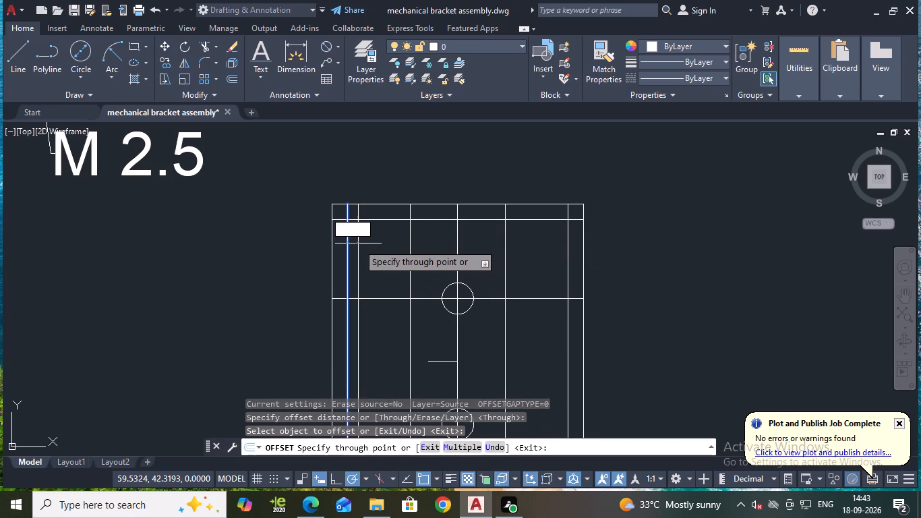
{"action": "type", "text": "1.25"}
{"action": "key", "text": "Return"}
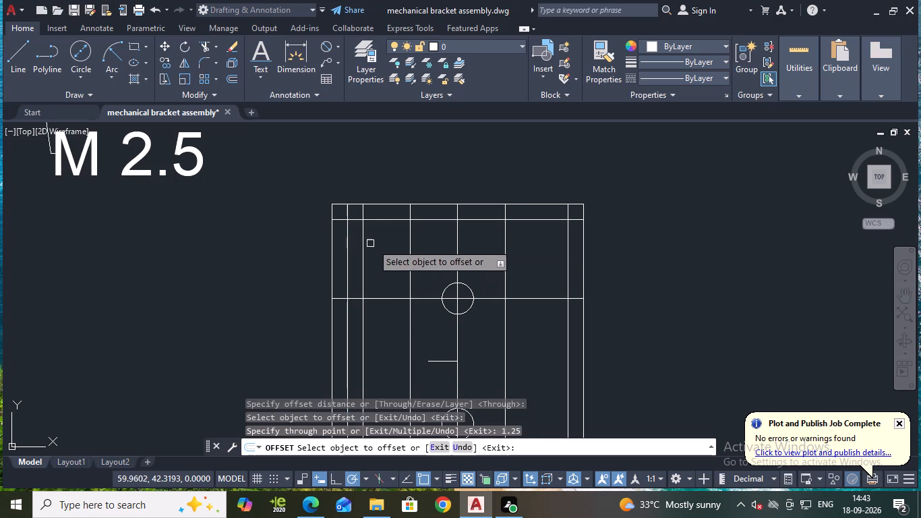
{"action": "left_click", "coordinate": [568, 250]}
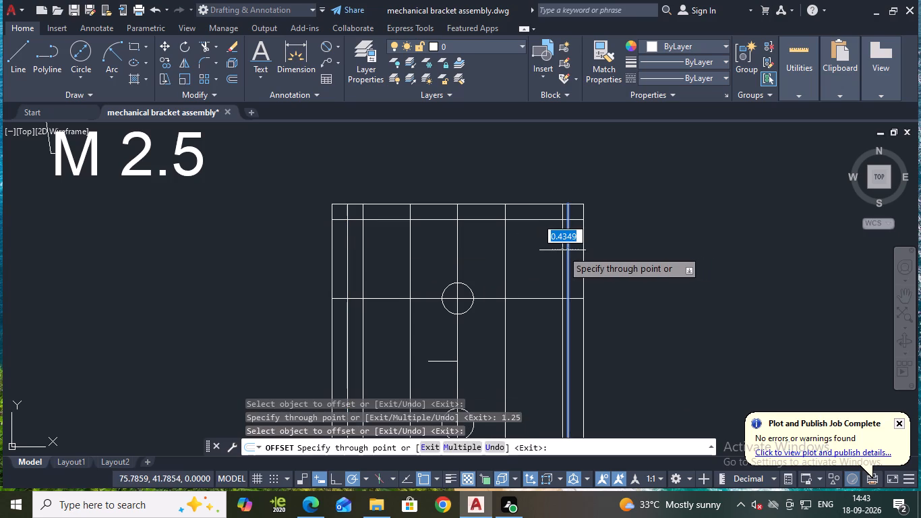
{"action": "type", "text": "1.25"}
{"action": "key", "text": "Return"}
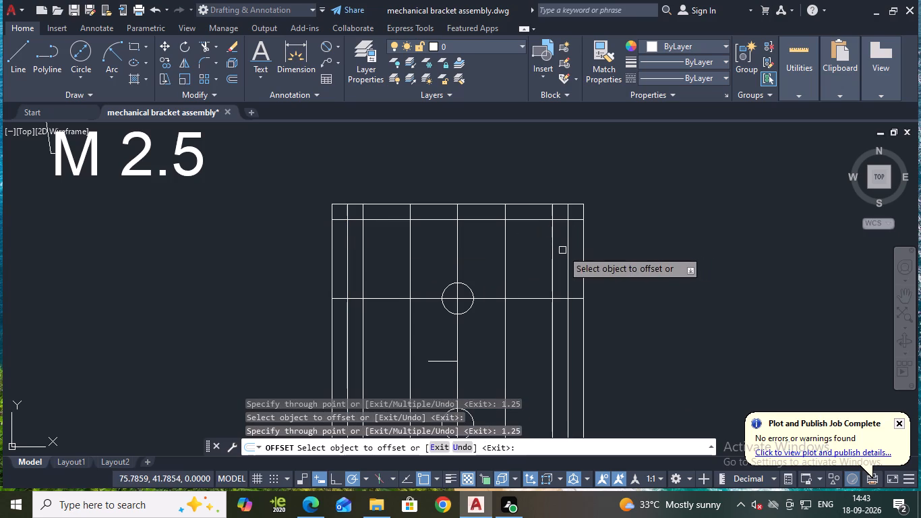
{"action": "key", "text": "Escape"}
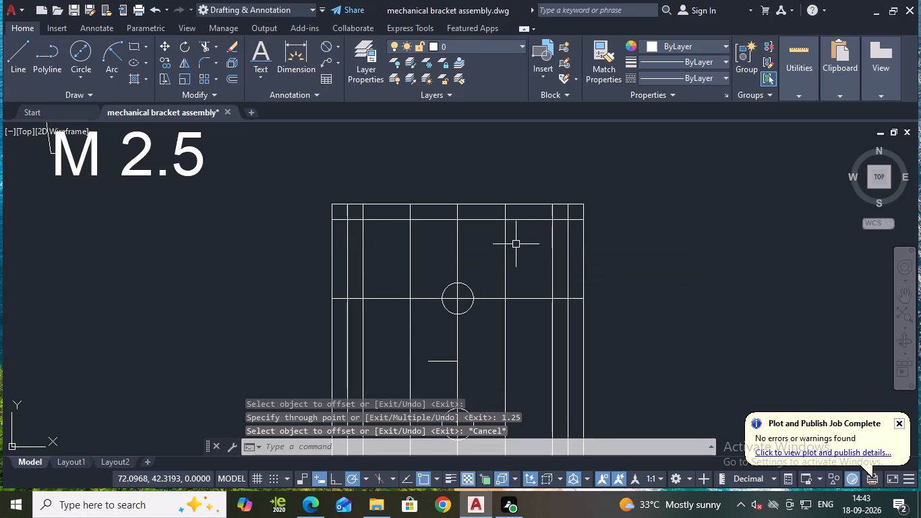
Trim the innermost side lines above the inner top line, plus that line's left end and its segment beside the right innermost line.
{"action": "type", "text": "TR"}
{"action": "key", "text": "Return"}
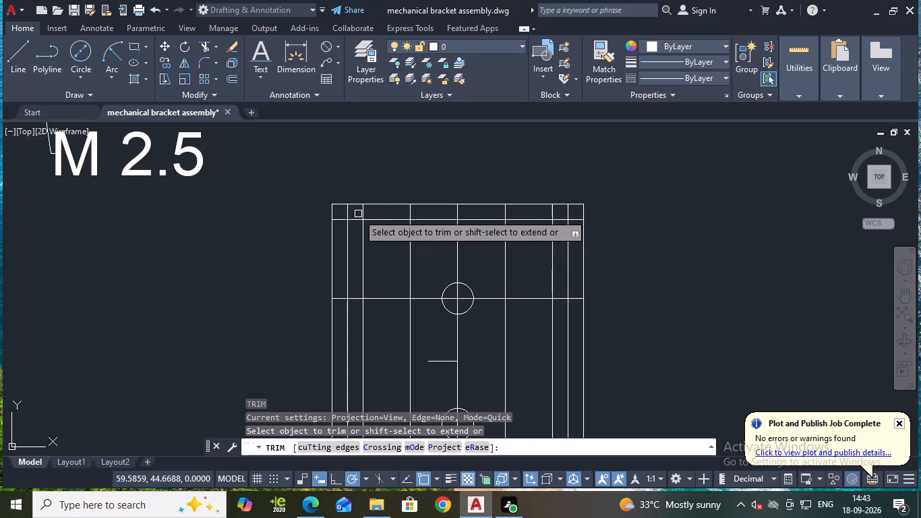
{"action": "left_click", "coordinate": [361, 215]}
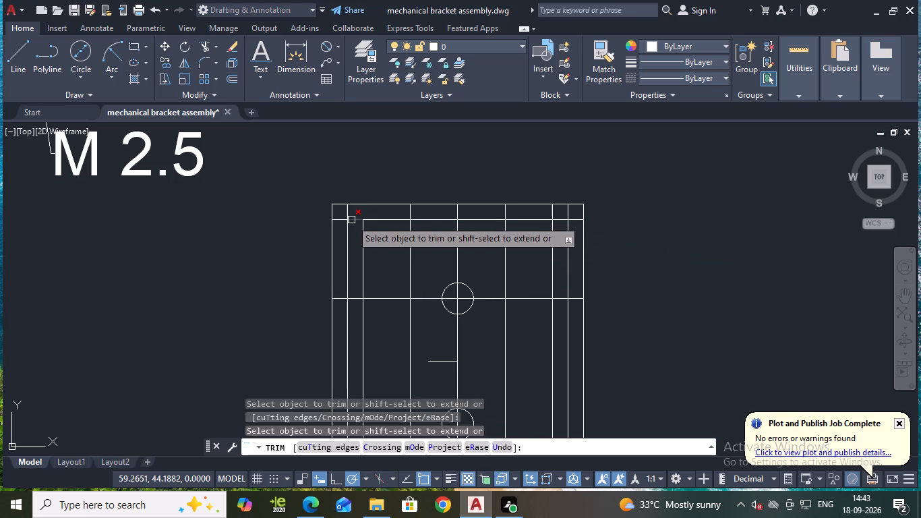
{"action": "left_click", "coordinate": [339, 221]}
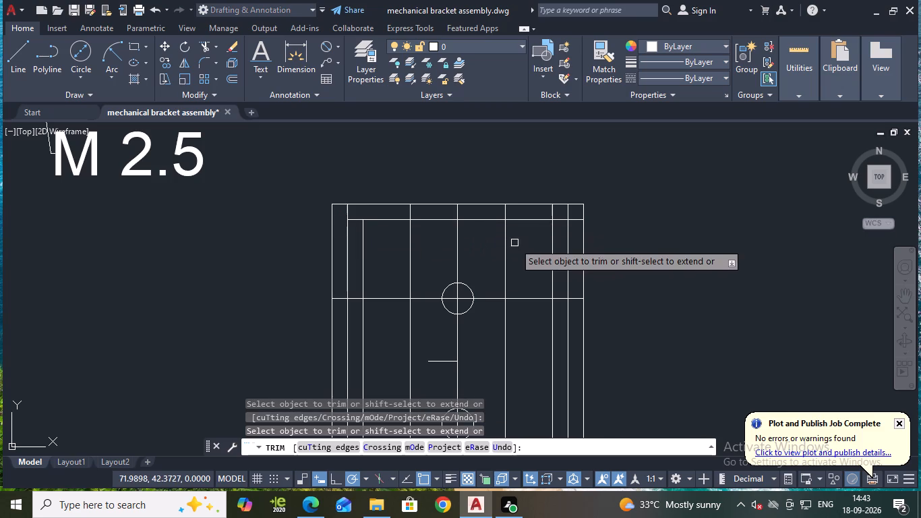
{"action": "left_click", "coordinate": [554, 214]}
{"action": "left_click", "coordinate": [539, 221]}
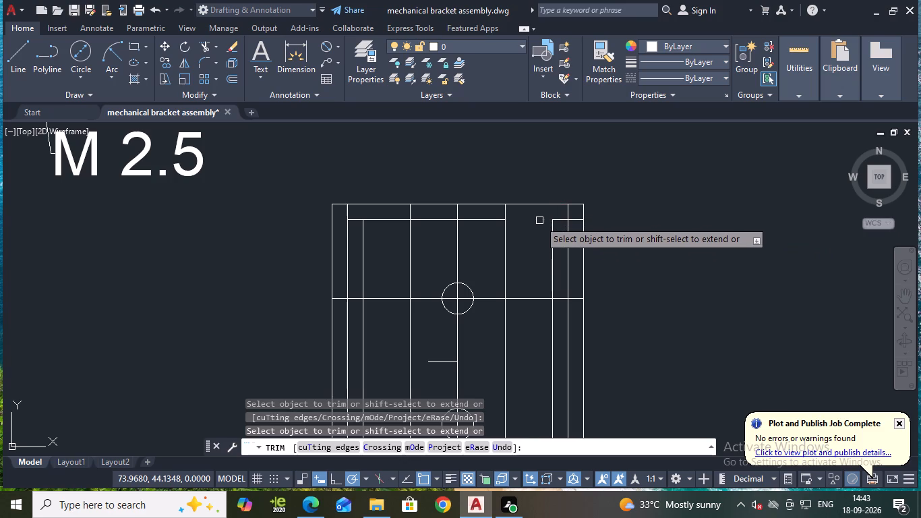
Offset the front view's bottom edge 1.25 upward.
{"action": "scroll", "coordinate": [526, 239], "scroll_direction": "down", "scroll_amount": 2}
{"action": "middle_click_drag", "start_coordinate": [587, 289], "coordinate": [608, 209]}
{"action": "middle_click_drag", "start_coordinate": [601, 369], "coordinate": [597, 364]}
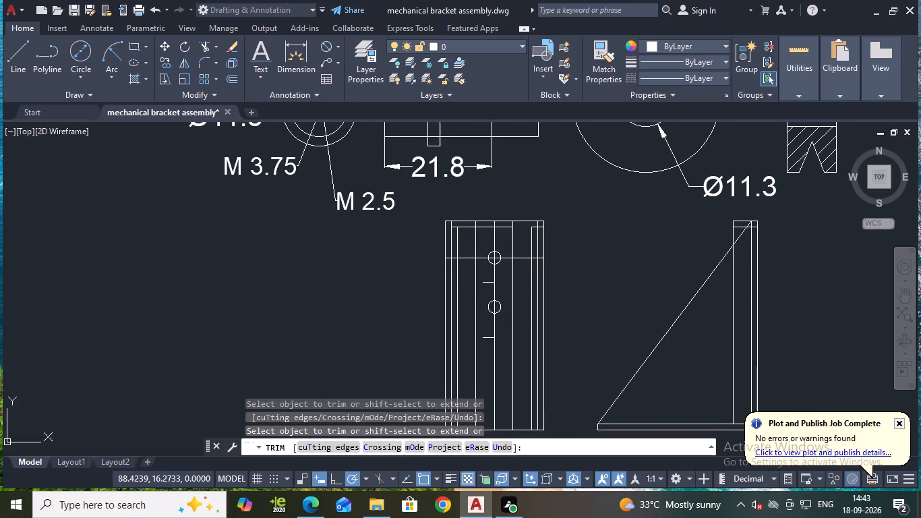
{"action": "middle_click_drag", "start_coordinate": [597, 364], "coordinate": [597, 349]}
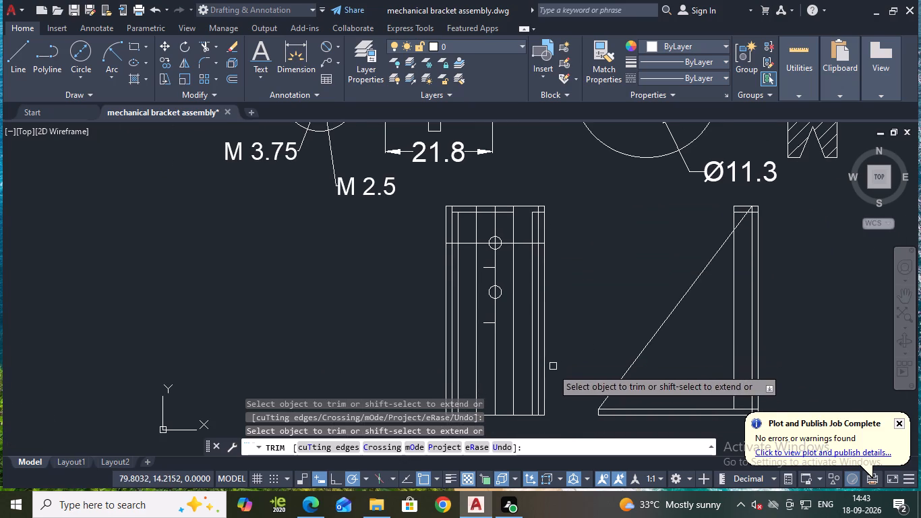
{"action": "scroll", "coordinate": [541, 426], "scroll_direction": "up", "scroll_amount": 1}
{"action": "middle_click_drag", "start_coordinate": [547, 407], "coordinate": [587, 356]}
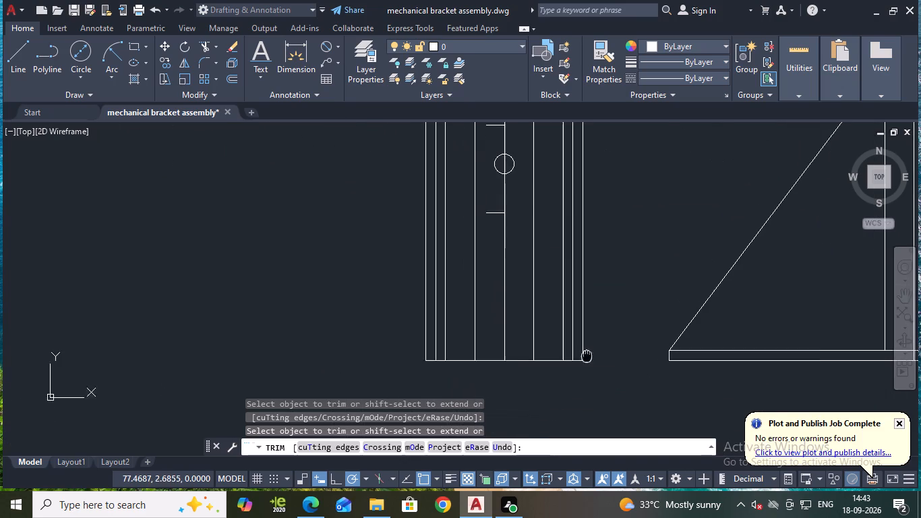
{"action": "key", "text": "Escape"}
{"action": "key", "text": "o"}
{"action": "key", "text": "Return"}
{"action": "key", "text": "Return"}
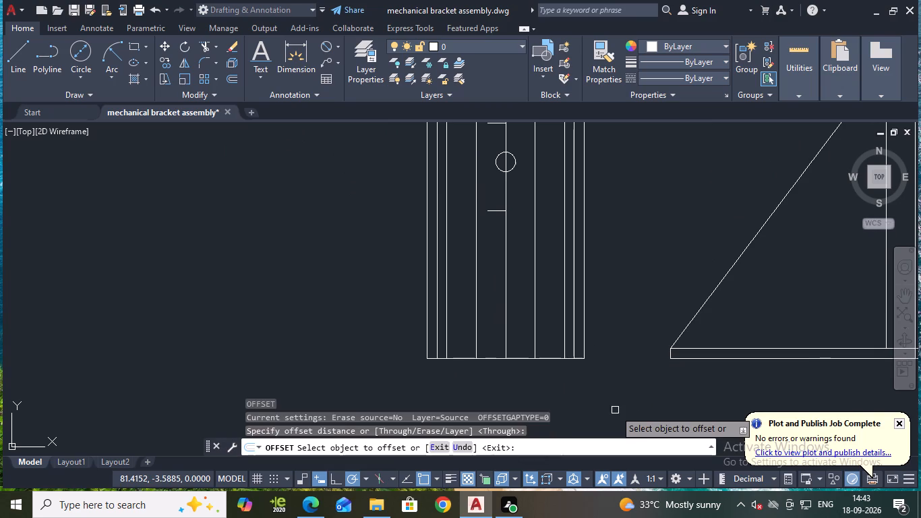
{"action": "left_click", "coordinate": [556, 357]}
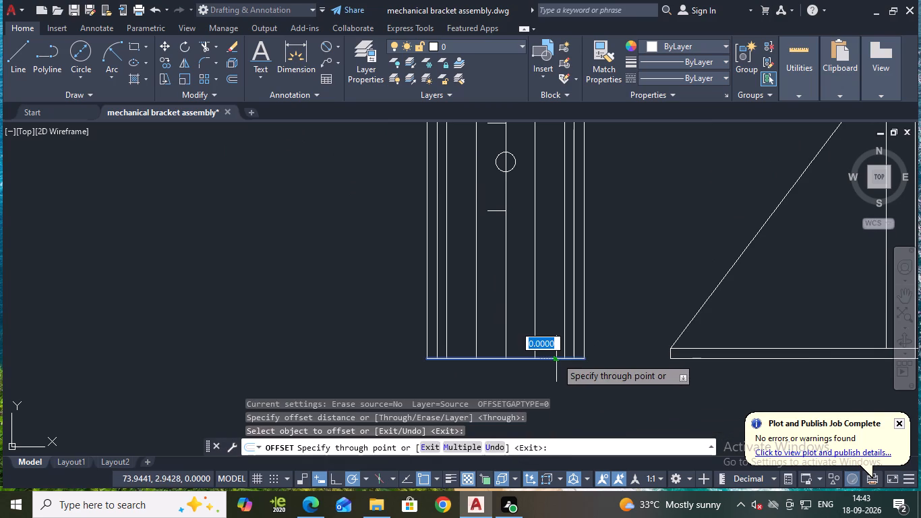
{"action": "type", "text": "1.25"}
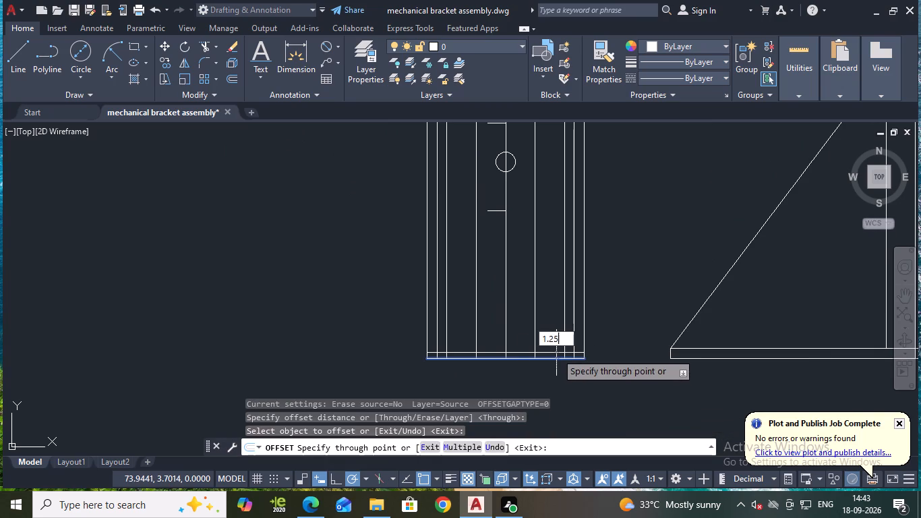
{"action": "key", "text": "Return"}
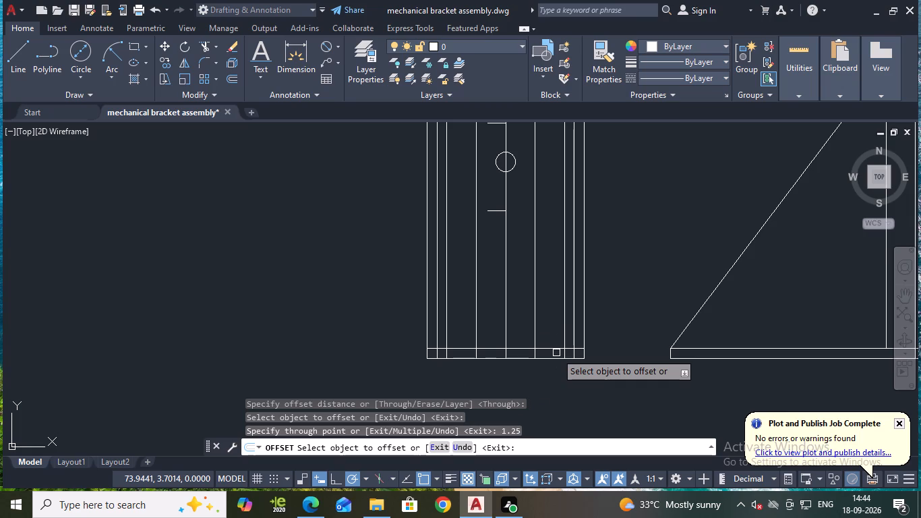
{"action": "scroll", "coordinate": [494, 328], "scroll_direction": "up", "scroll_amount": 2}
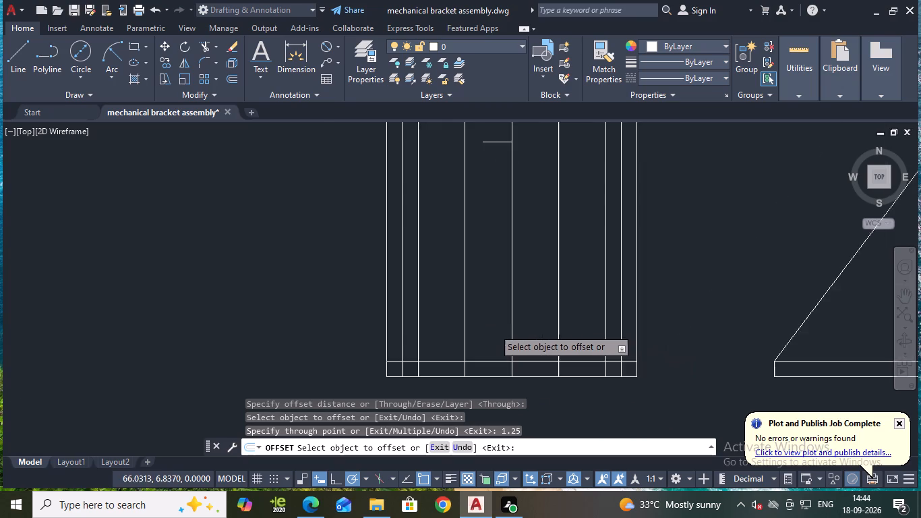
{"action": "middle_click_drag", "start_coordinate": [509, 337], "coordinate": [537, 241]}
{"action": "key", "text": "Escape"}
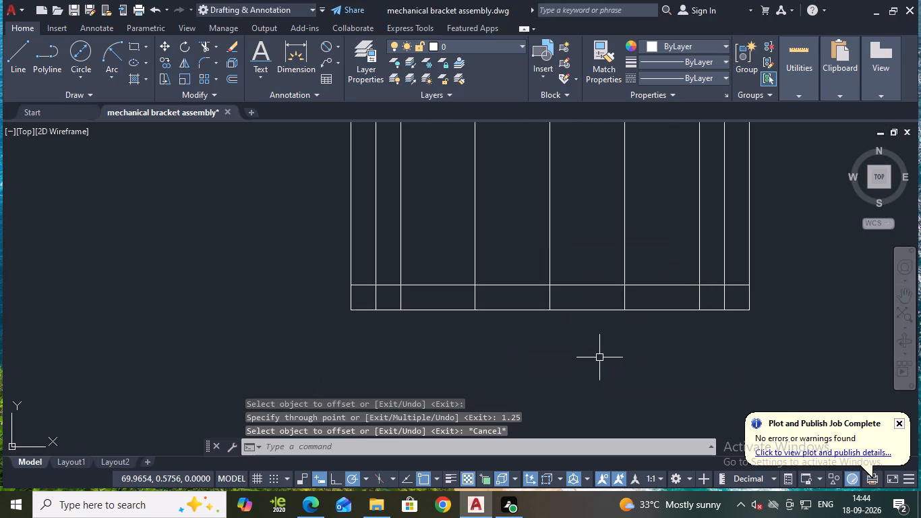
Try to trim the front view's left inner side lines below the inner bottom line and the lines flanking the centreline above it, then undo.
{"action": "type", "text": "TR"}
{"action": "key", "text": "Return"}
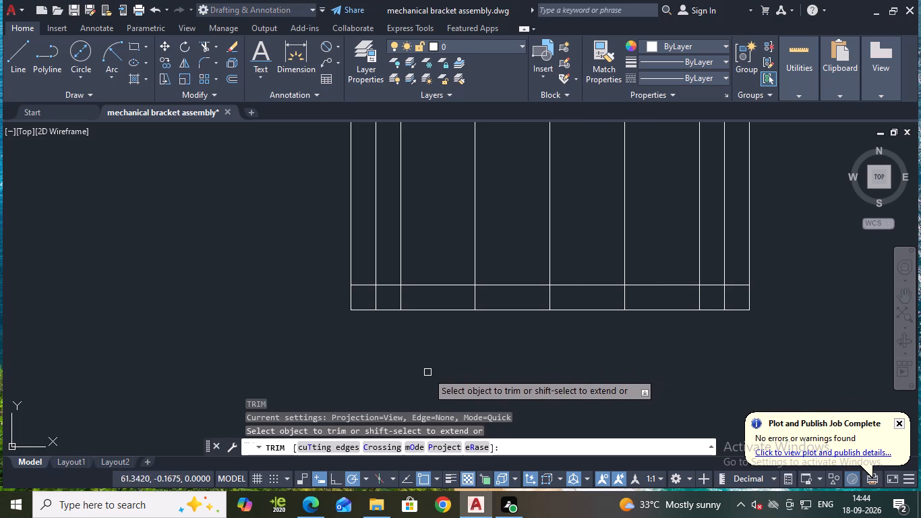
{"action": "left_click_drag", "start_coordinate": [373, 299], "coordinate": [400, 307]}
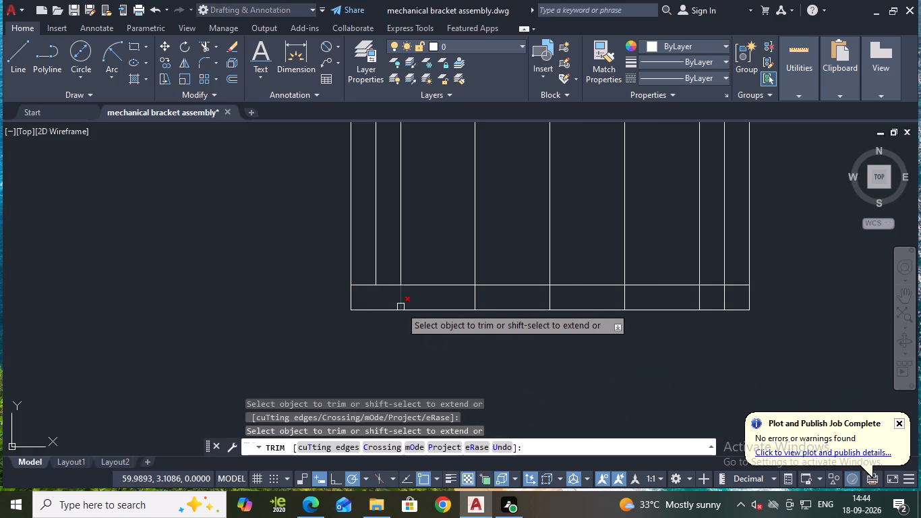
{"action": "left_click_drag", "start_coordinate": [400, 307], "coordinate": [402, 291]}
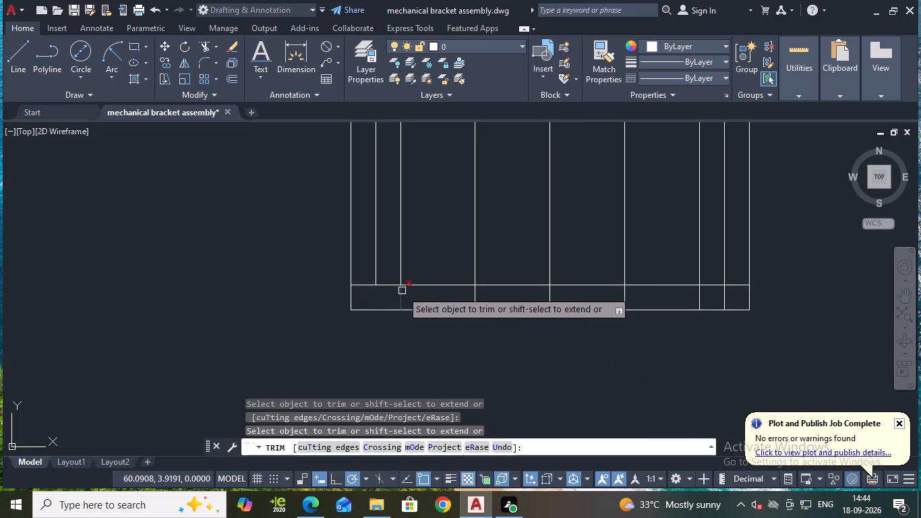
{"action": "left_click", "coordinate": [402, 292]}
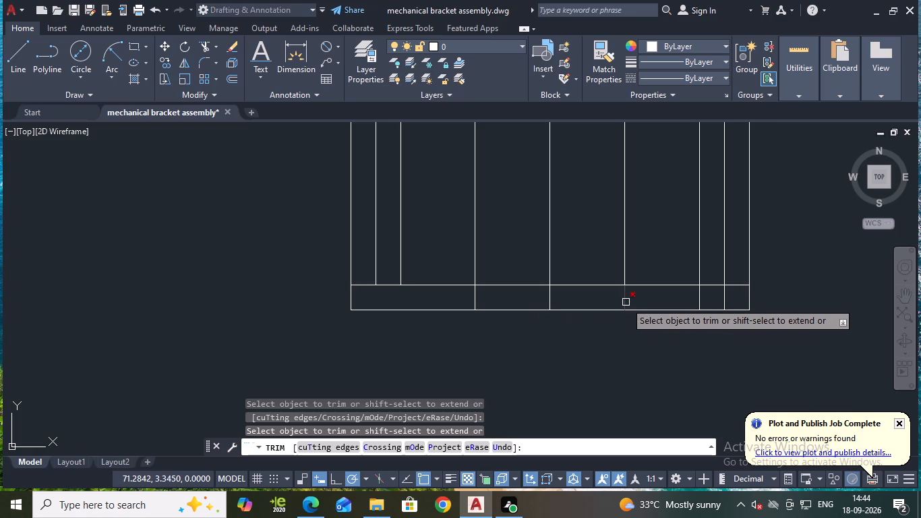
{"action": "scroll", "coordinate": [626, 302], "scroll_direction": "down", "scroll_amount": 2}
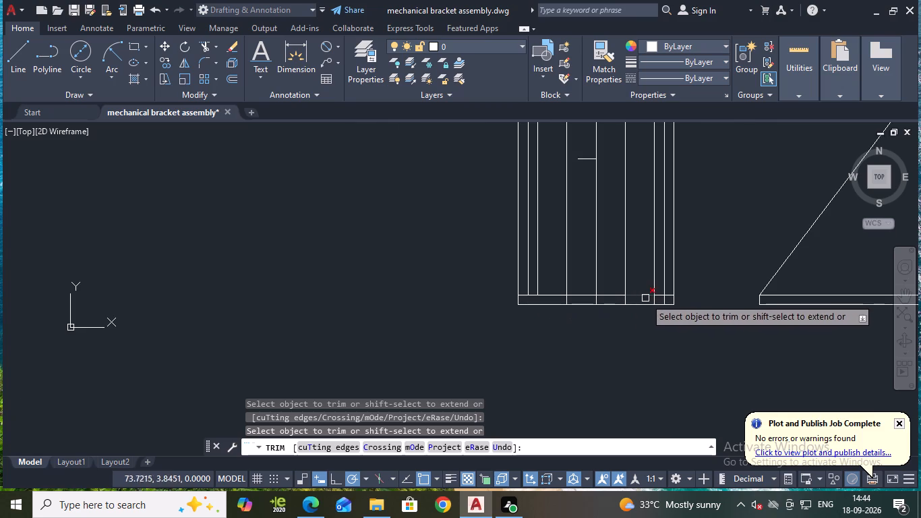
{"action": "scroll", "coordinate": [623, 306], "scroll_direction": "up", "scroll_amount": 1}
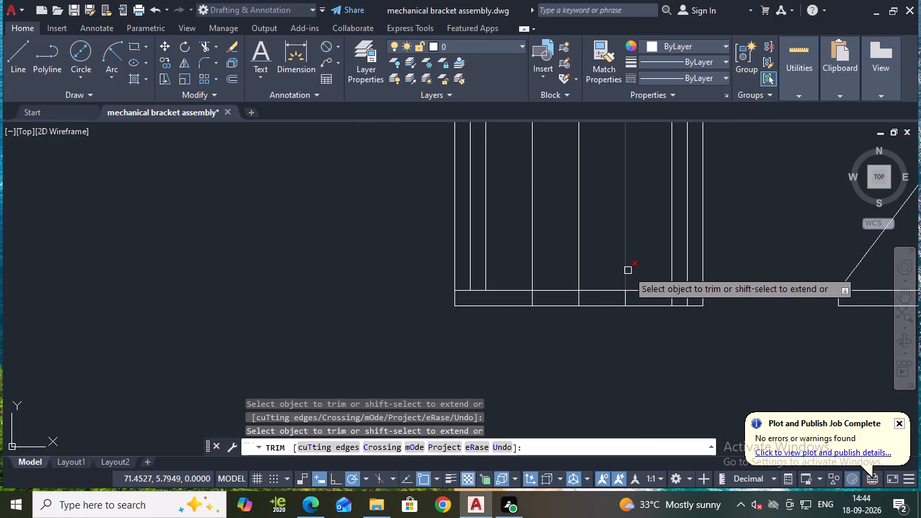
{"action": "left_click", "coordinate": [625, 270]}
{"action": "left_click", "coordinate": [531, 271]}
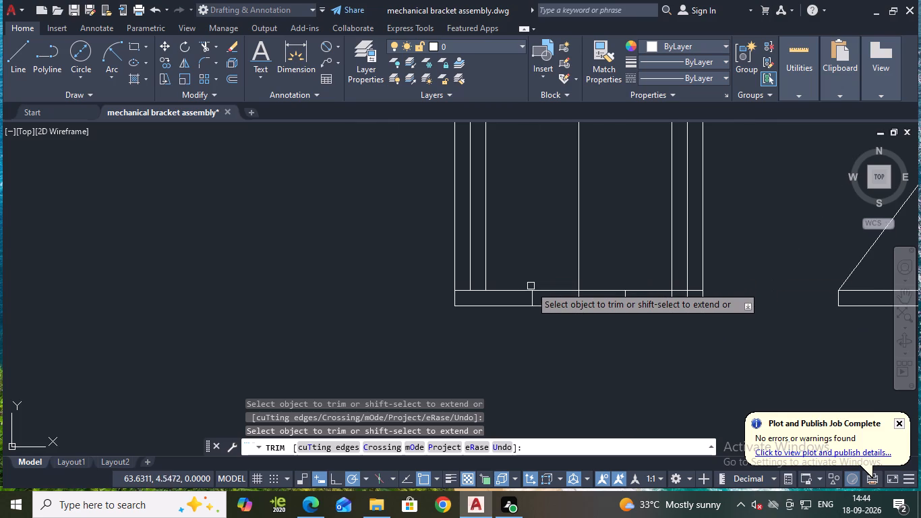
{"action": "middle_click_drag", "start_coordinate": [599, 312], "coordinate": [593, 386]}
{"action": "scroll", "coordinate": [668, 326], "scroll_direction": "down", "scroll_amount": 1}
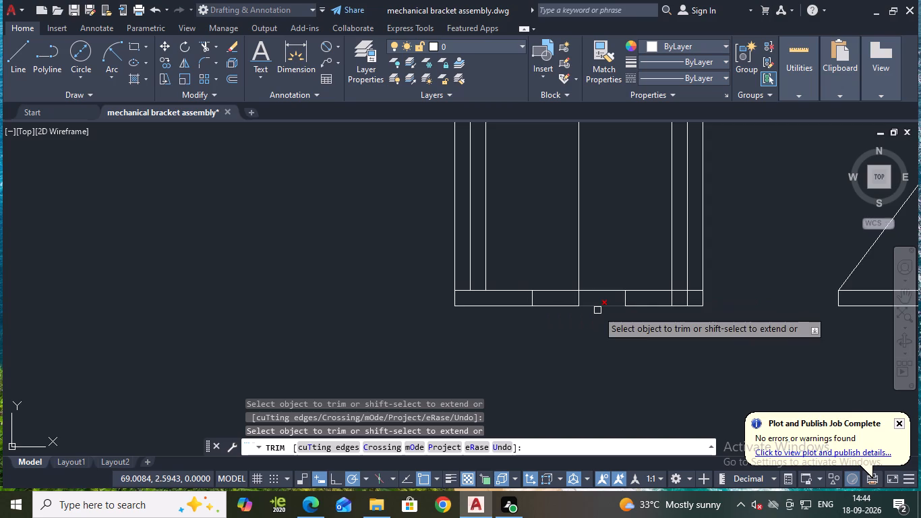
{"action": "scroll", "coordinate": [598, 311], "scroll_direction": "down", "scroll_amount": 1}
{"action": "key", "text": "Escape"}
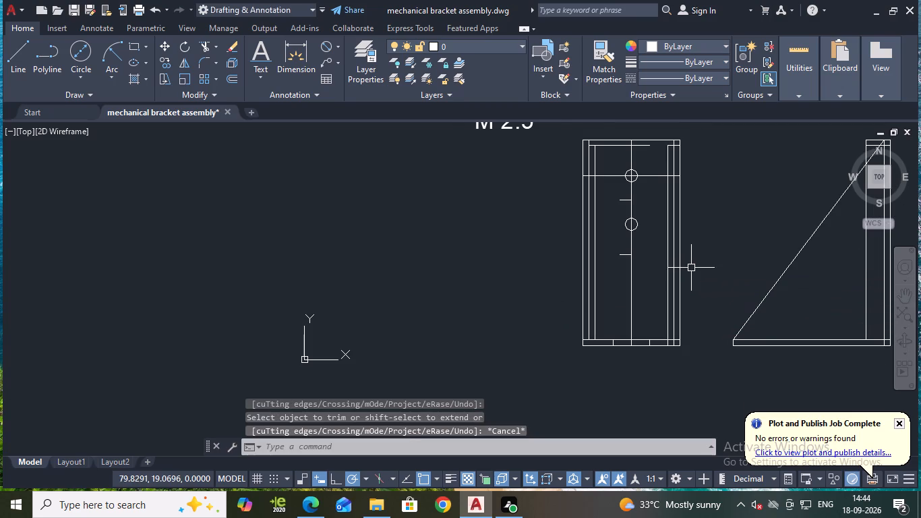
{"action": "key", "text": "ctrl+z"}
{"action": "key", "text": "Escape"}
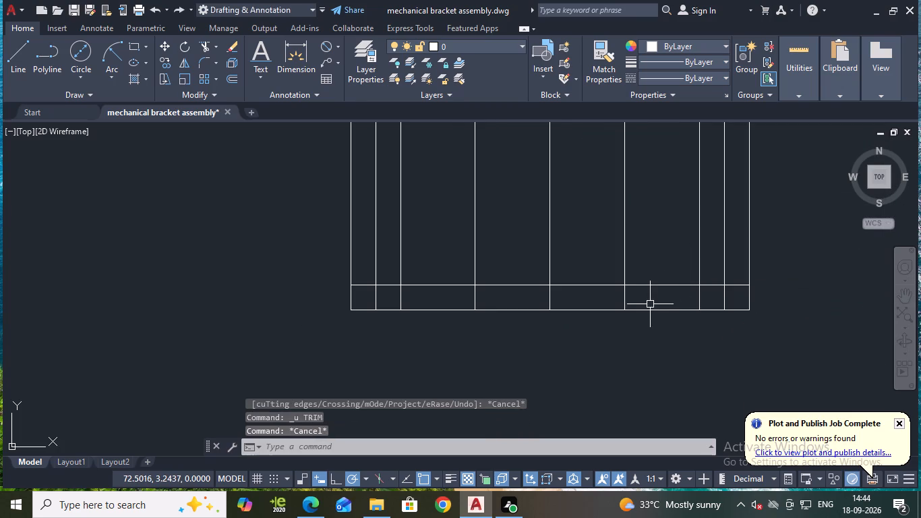
Trim the front view's inner side lines and the two lines flanking the centreline below the inner bottom line, plus that line's outer ends.
{"action": "scroll", "coordinate": [651, 304], "scroll_direction": "down", "scroll_amount": 1}
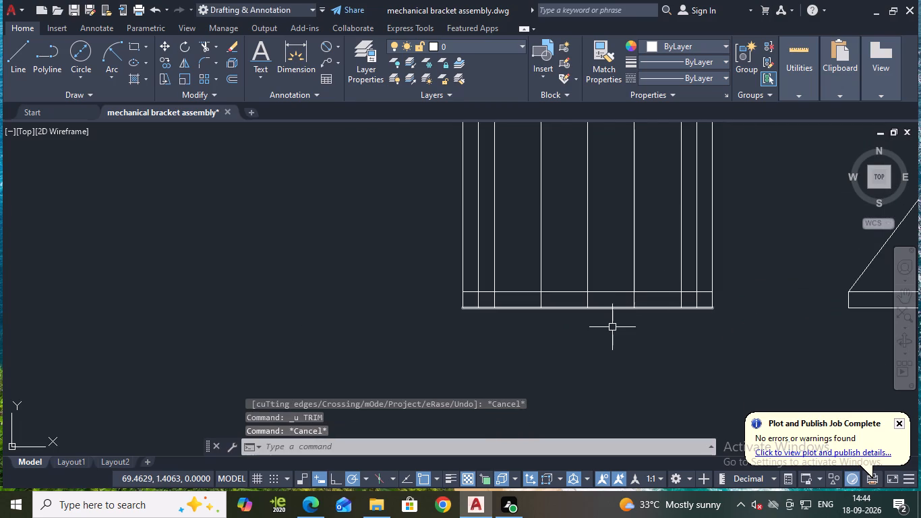
{"action": "key", "text": "r"}
{"action": "key", "text": "Escape"}
{"action": "type", "text": "TR"}
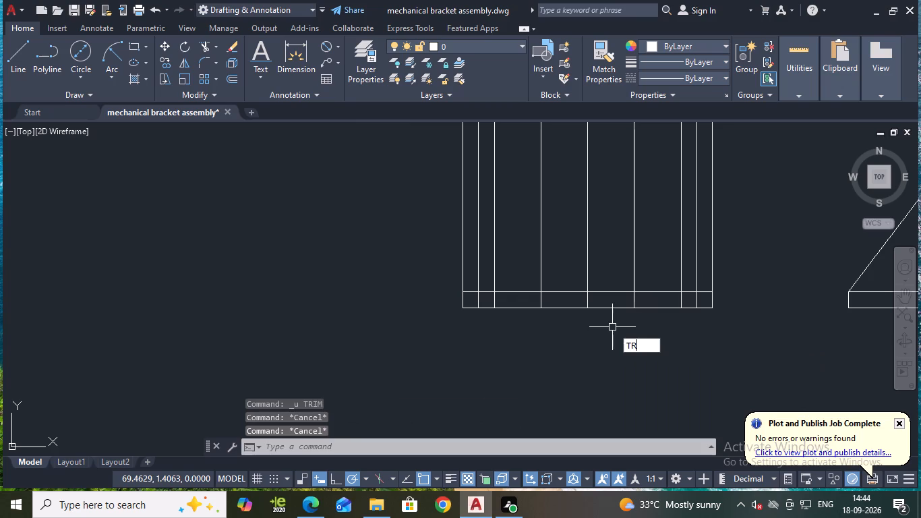
{"action": "key", "text": "Return"}
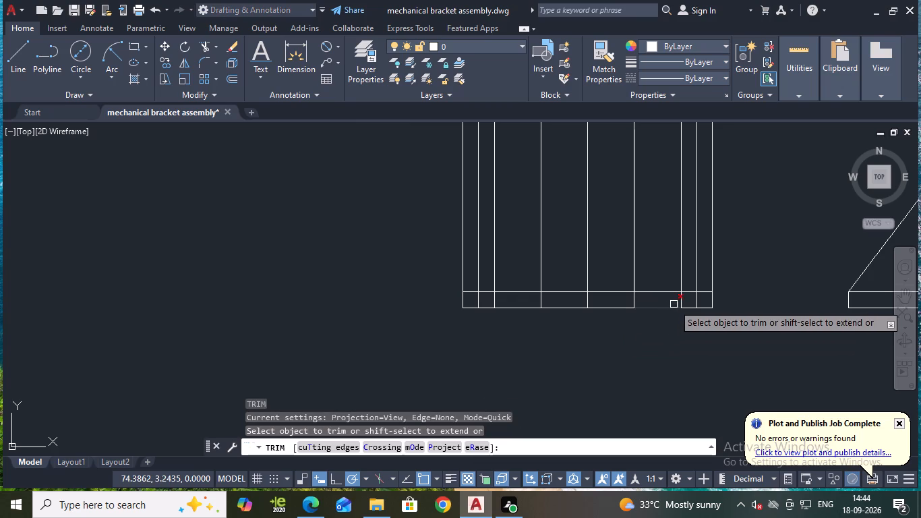
{"action": "scroll", "coordinate": [680, 299], "scroll_direction": "up", "scroll_amount": 2}
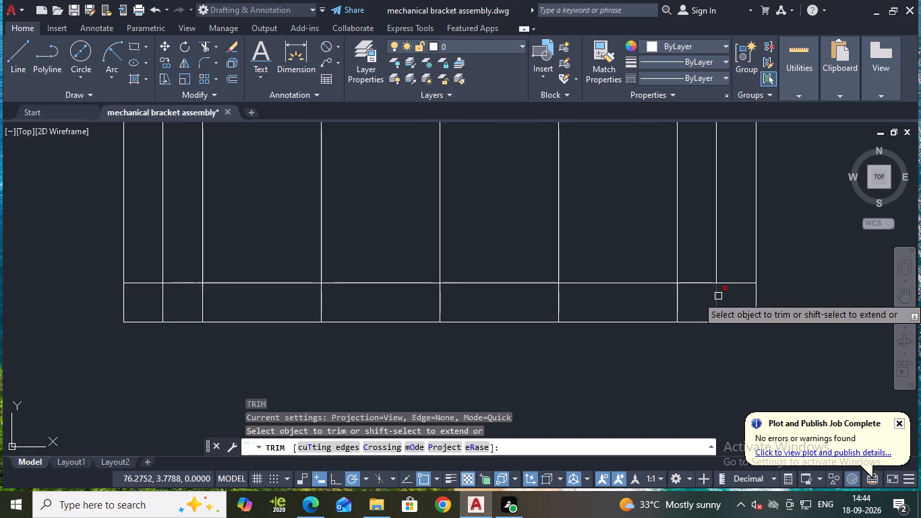
{"action": "left_click", "coordinate": [718, 296]}
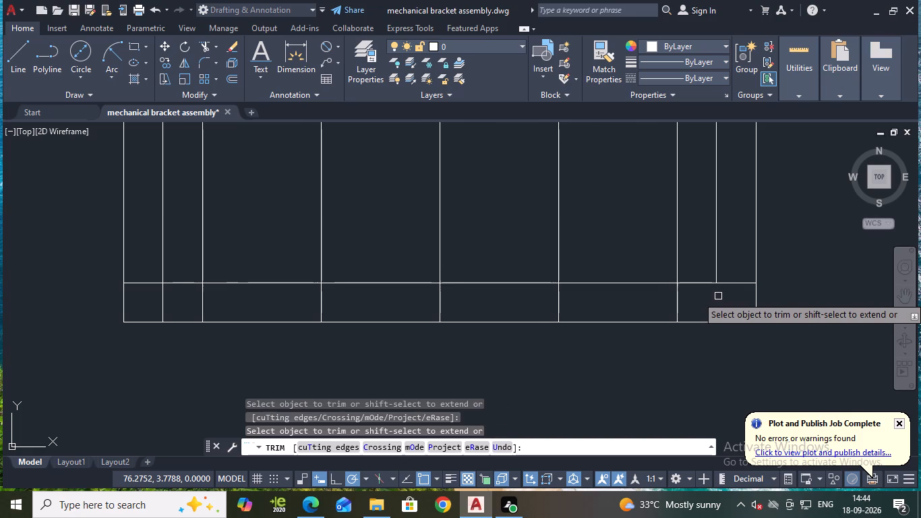
{"action": "left_click", "coordinate": [740, 285]}
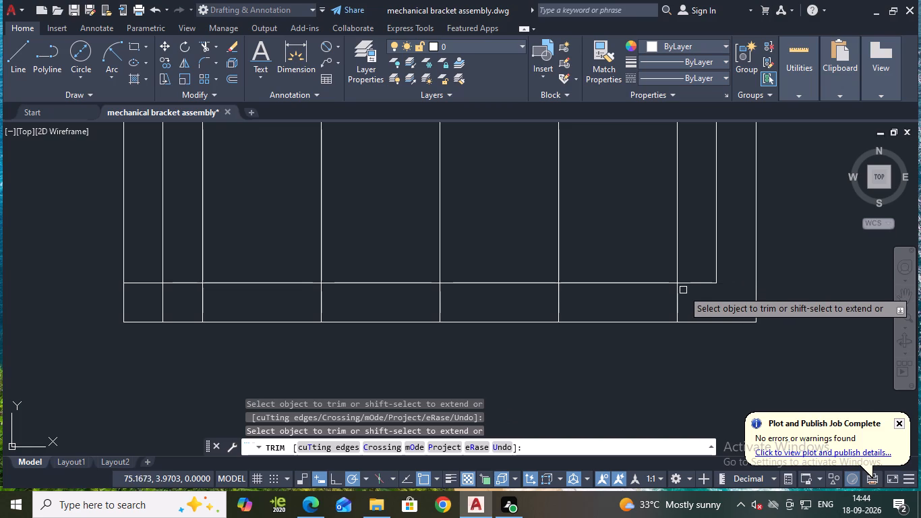
{"action": "double_click", "coordinate": [680, 291]}
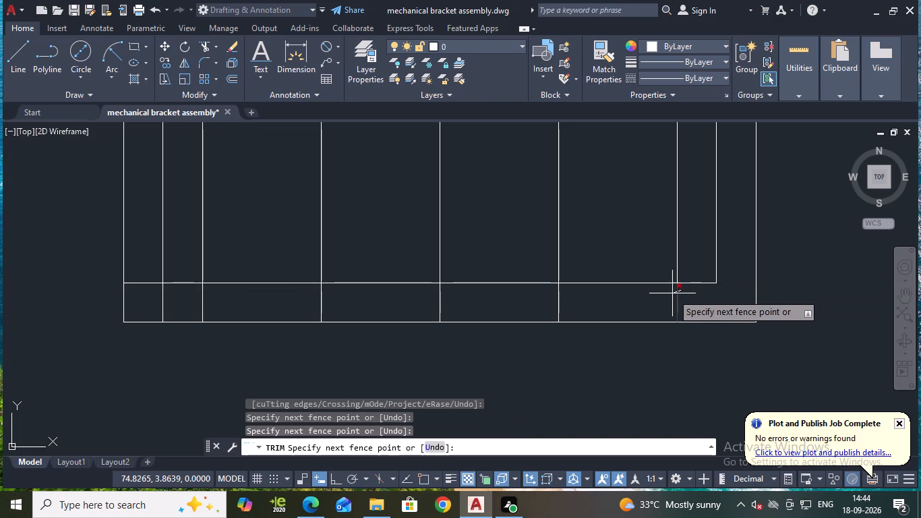
{"action": "left_click", "coordinate": [672, 293]}
{"action": "left_click", "coordinate": [148, 283]}
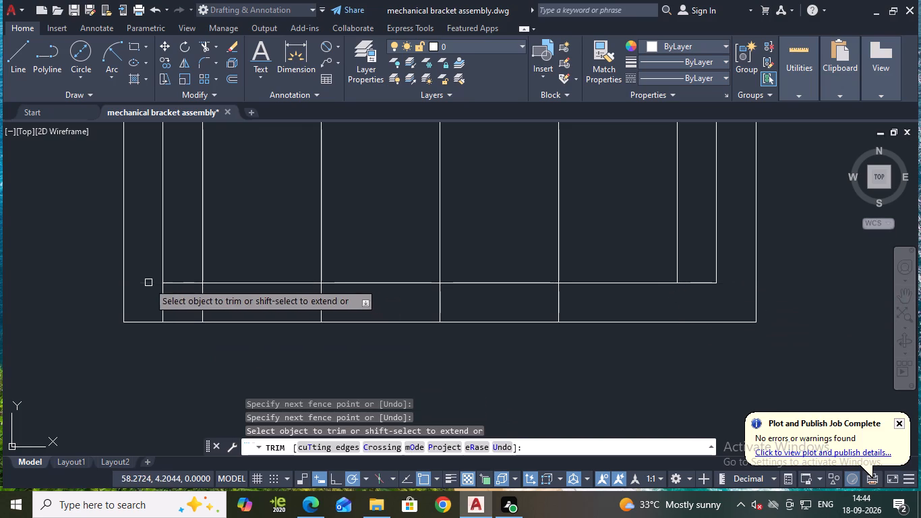
{"action": "left_click", "coordinate": [166, 293]}
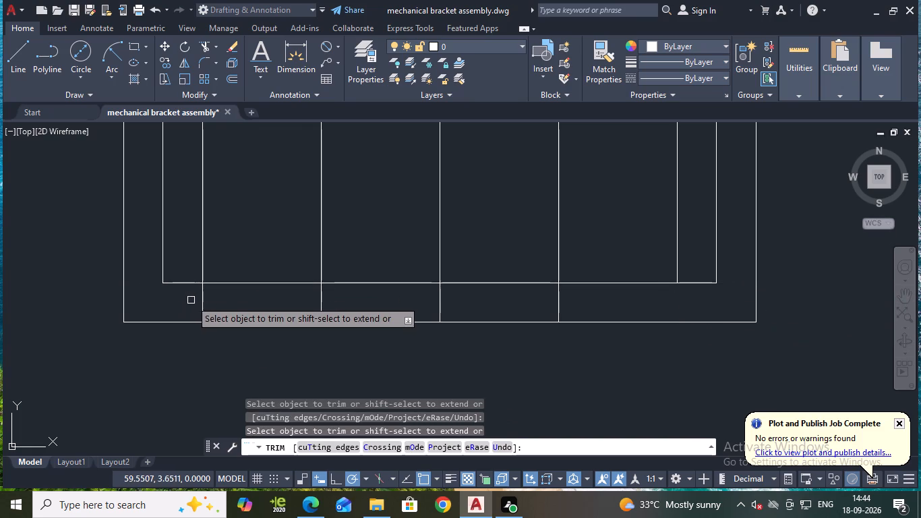
{"action": "left_click", "coordinate": [199, 298]}
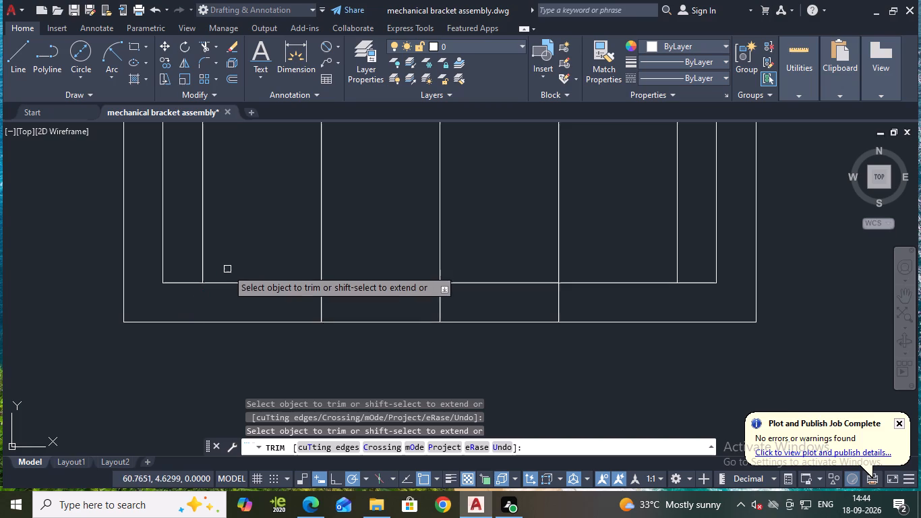
{"action": "scroll", "coordinate": [227, 269], "scroll_direction": "down", "scroll_amount": 1}
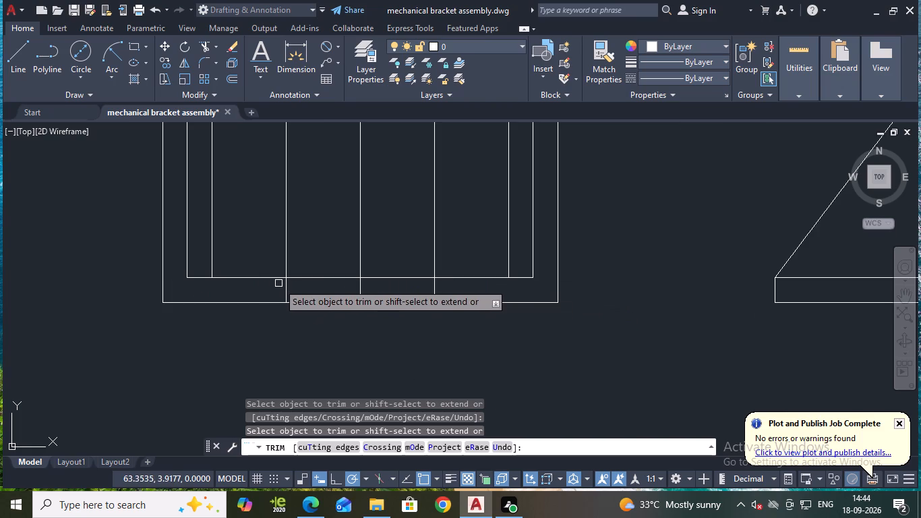
{"action": "left_click", "coordinate": [285, 286]}
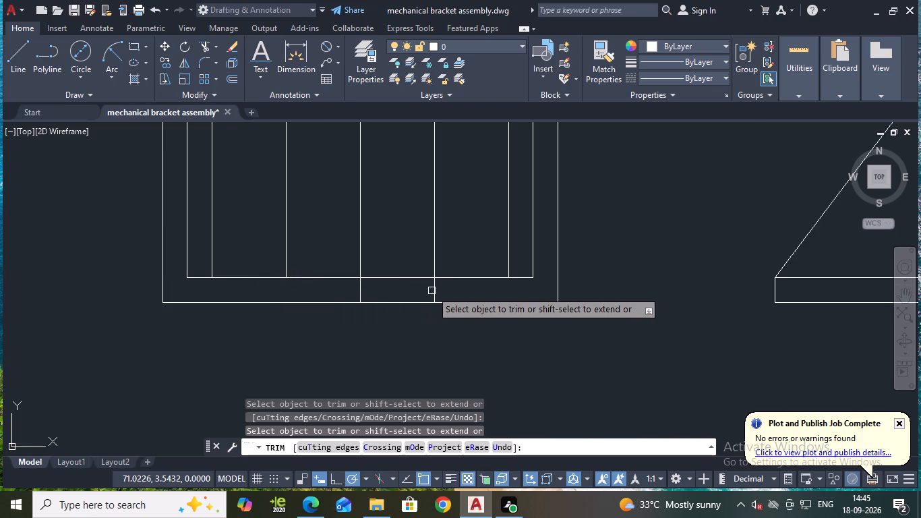
{"action": "left_click", "coordinate": [432, 290]}
Trim away the front view's inner top line between the left innermost side line and the line just right of the centreline.
{"action": "scroll", "coordinate": [702, 267], "scroll_direction": "down", "scroll_amount": 1}
{"action": "middle_click_drag", "start_coordinate": [655, 238], "coordinate": [623, 368]}
{"action": "middle_click_drag", "start_coordinate": [626, 255], "coordinate": [645, 379]}
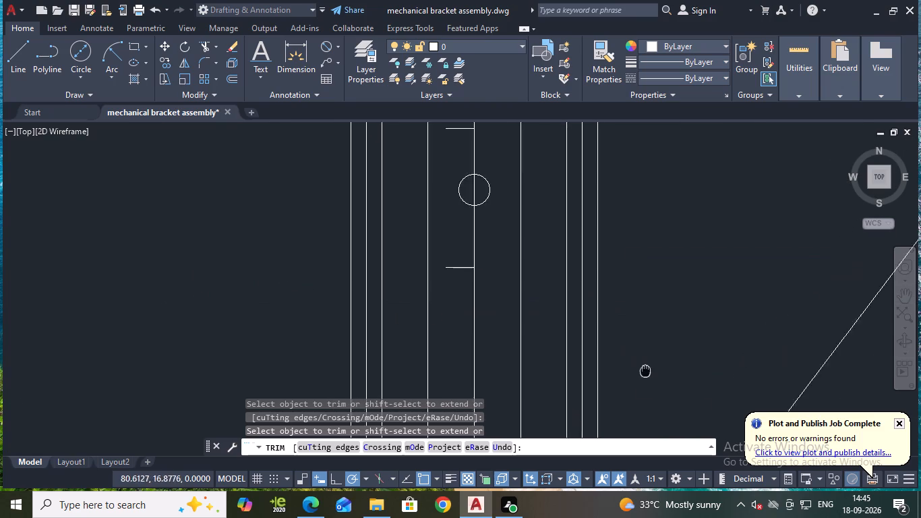
{"action": "middle_click_drag", "start_coordinate": [645, 379], "coordinate": [645, 391]}
{"action": "scroll", "coordinate": [633, 279], "scroll_direction": "down", "scroll_amount": 1}
{"action": "middle_click_drag", "start_coordinate": [633, 305], "coordinate": [631, 329]}
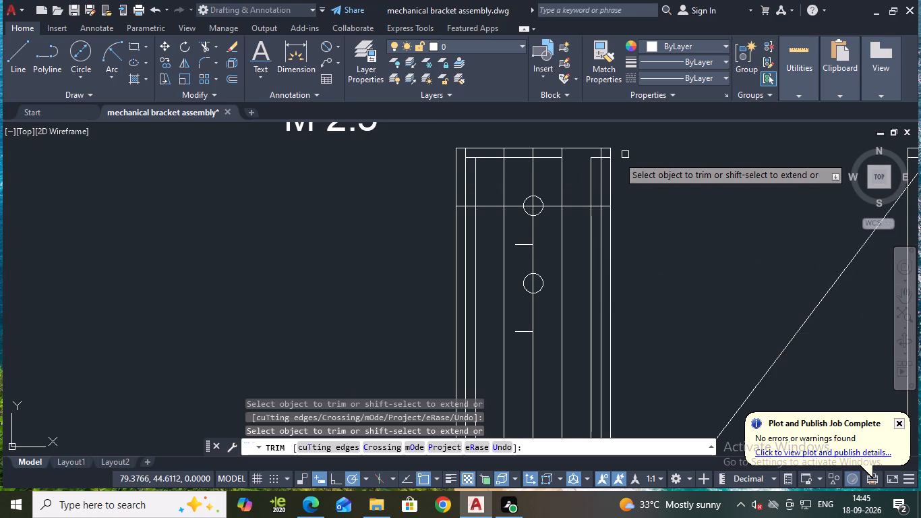
{"action": "left_click", "coordinate": [485, 160]}
{"action": "left_click", "coordinate": [518, 160]}
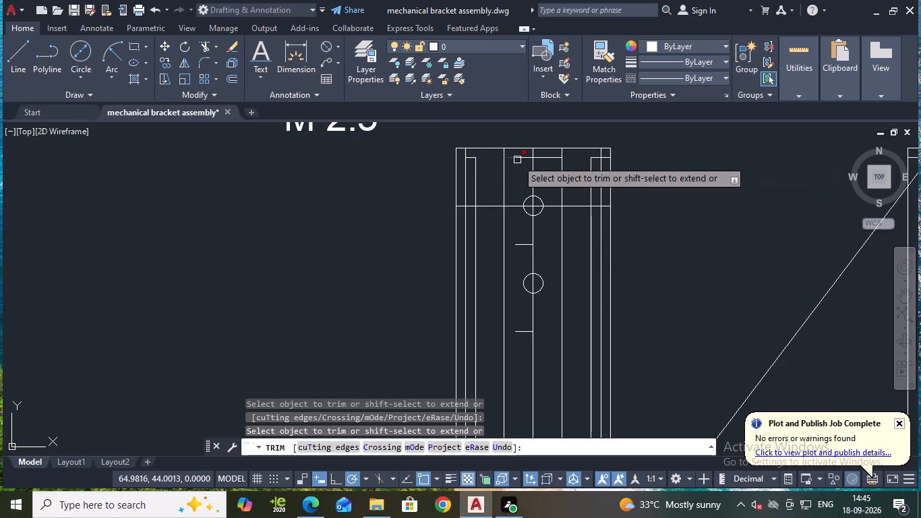
{"action": "left_click", "coordinate": [545, 158]}
{"action": "left_click", "coordinate": [516, 156]}
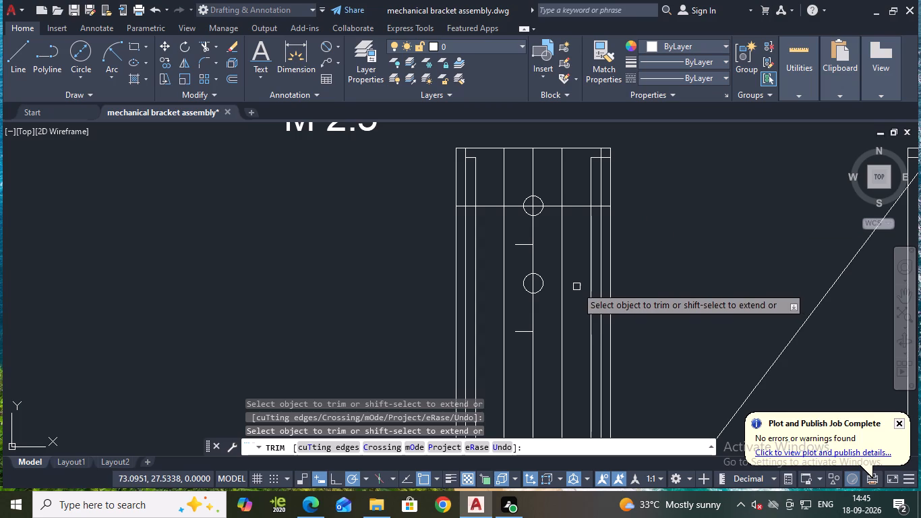
Draw a horizontal line above the upper hole, joining the two vertical lines that flank the front view's centreline.
{"action": "left_click", "coordinate": [22, 49]}
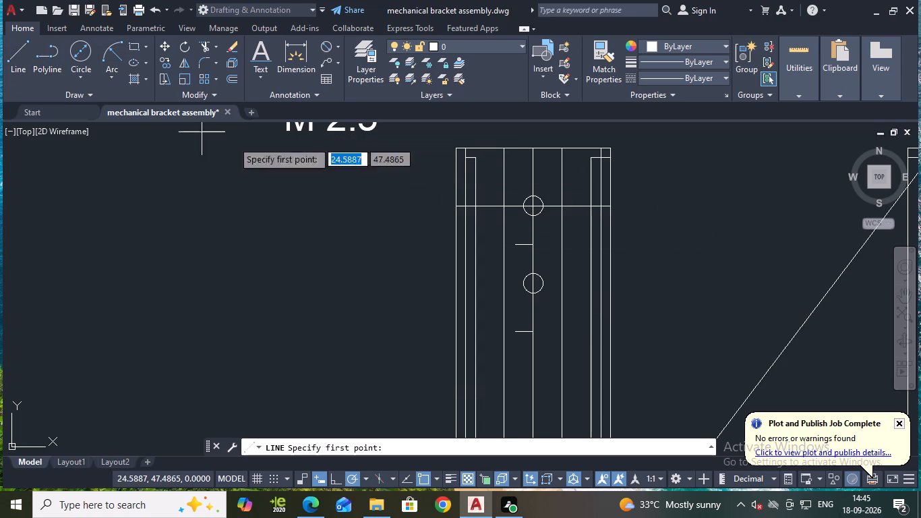
{"action": "left_click", "coordinate": [504, 173]}
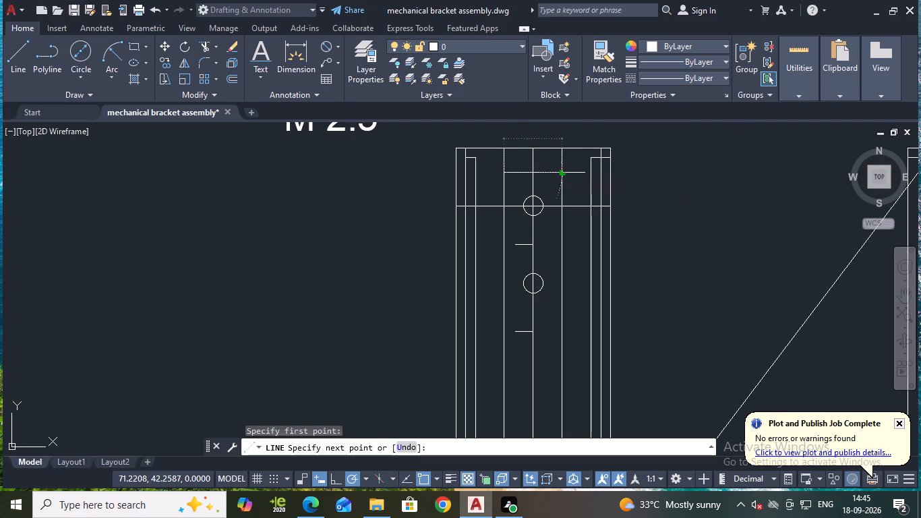
{"action": "left_click", "coordinate": [560, 173]}
{"action": "key", "text": "Escape"}
Offset the new horizontal line 22.5 downward, below the lower hole.
{"action": "left_click", "coordinate": [547, 174]}
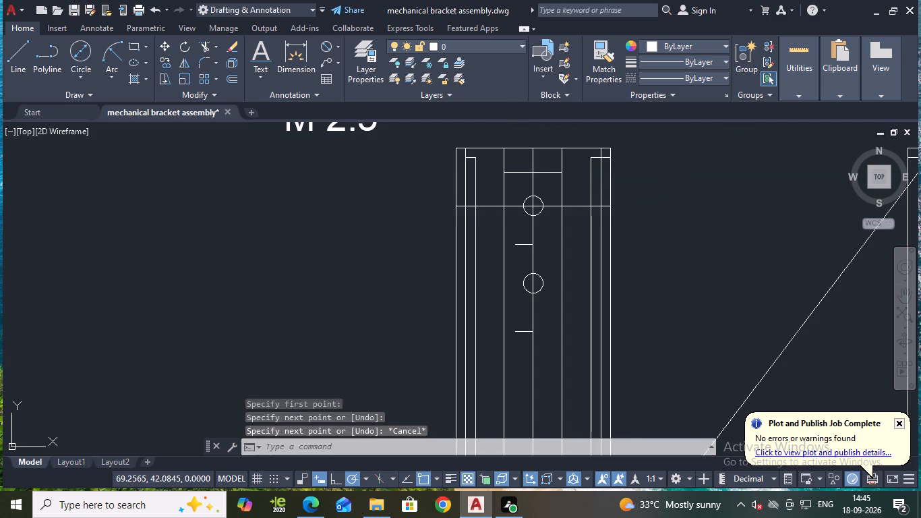
{"action": "key", "text": "o"}
{"action": "key", "text": "Return"}
{"action": "key", "text": "Return"}
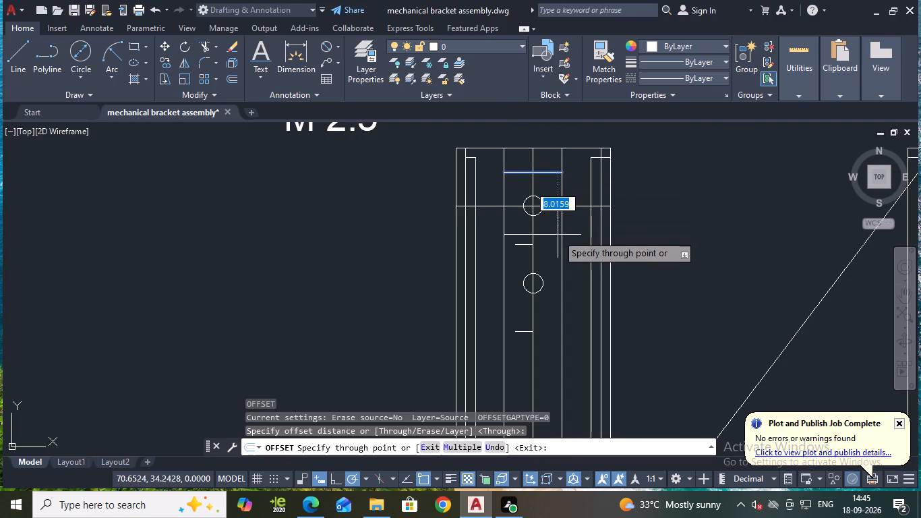
{"action": "type", "text": "22.45"}
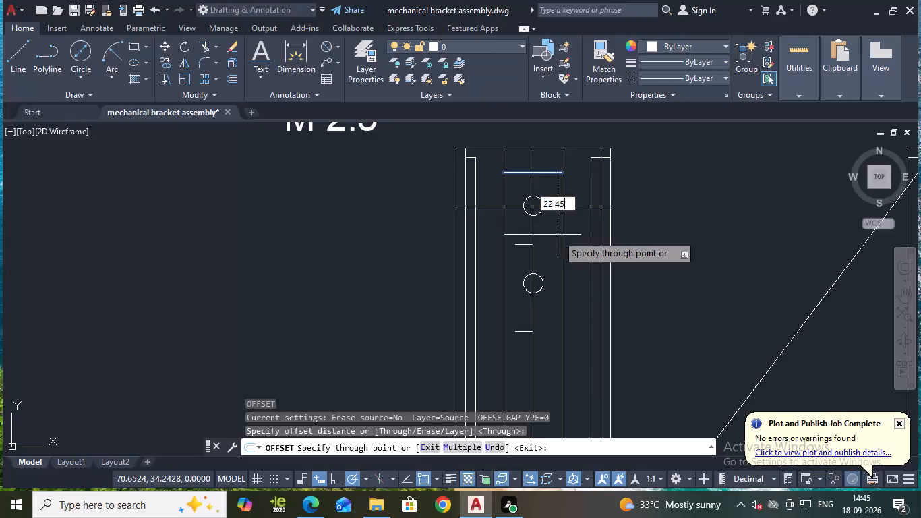
{"action": "key", "text": "BackSpace"}
{"action": "key", "text": "BackSpace"}
{"action": "key", "text": "5"}
{"action": "key", "text": "Return"}
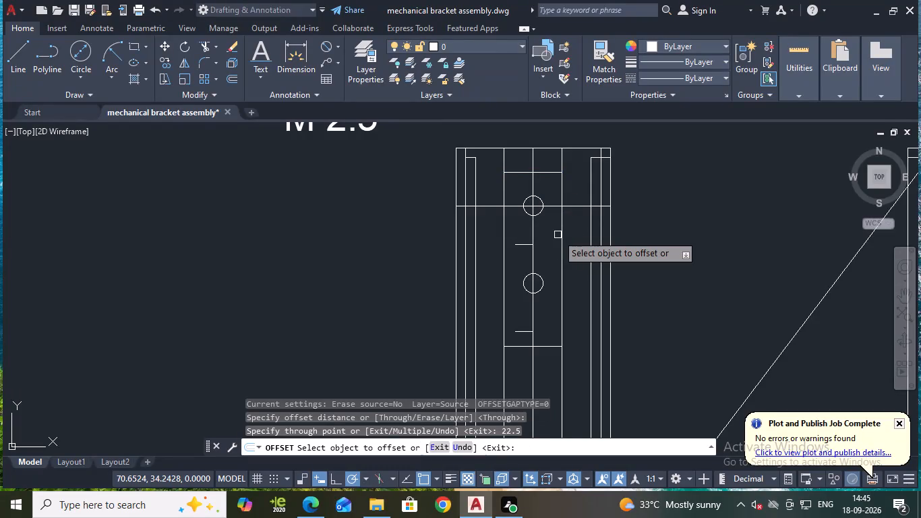
{"action": "key", "text": "Escape"}
Erase the two short horizontal marks left of the centreline, between the holes and below the lower hole.
{"action": "left_click", "coordinate": [517, 243]}
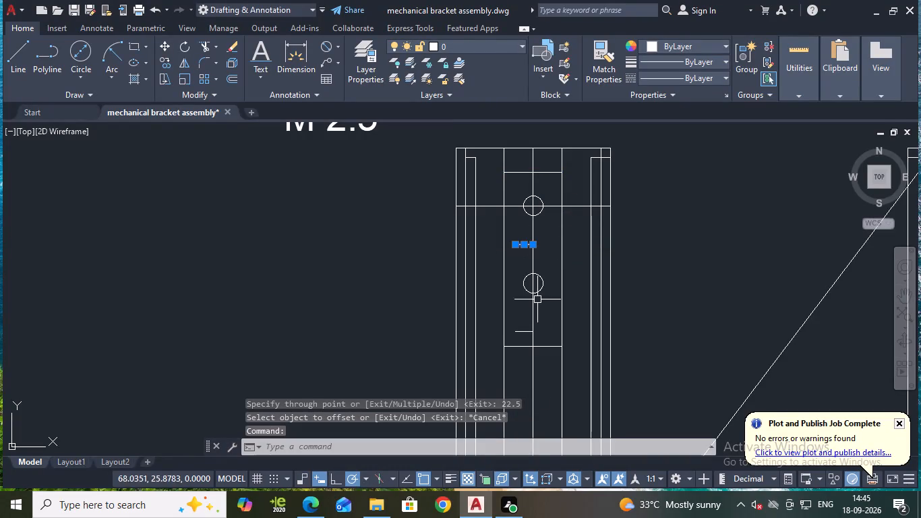
{"action": "left_click", "coordinate": [521, 334]}
{"action": "key", "text": "e"}
{"action": "key", "text": "Return"}
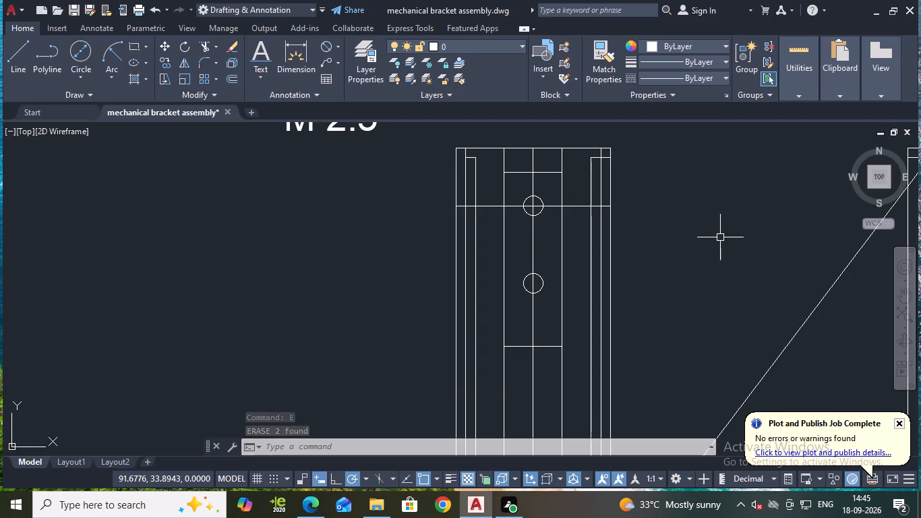
Trim the two vertical lines flanking the front view's centreline above and below the short horizontals, leaving a closed central rectangle.
{"action": "type", "text": "TR"}
{"action": "key", "text": "Return"}
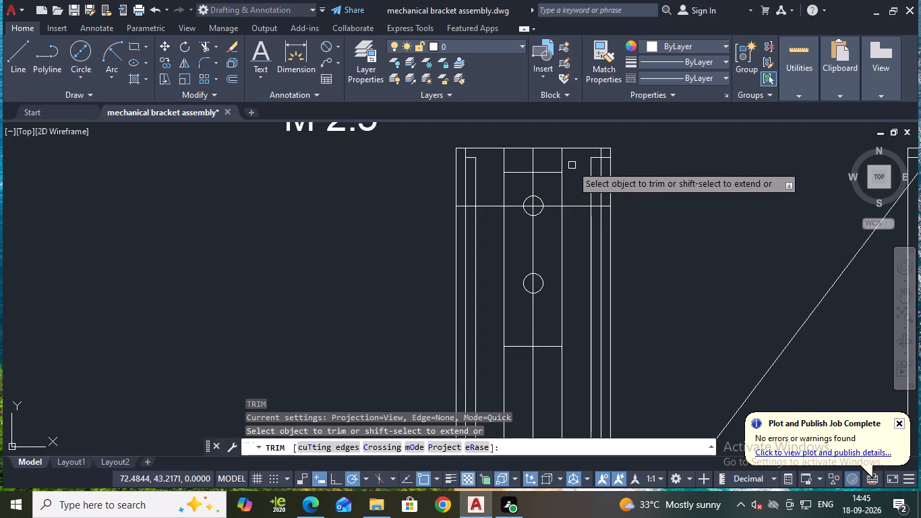
{"action": "left_click", "coordinate": [562, 163]}
{"action": "left_click", "coordinate": [506, 163]}
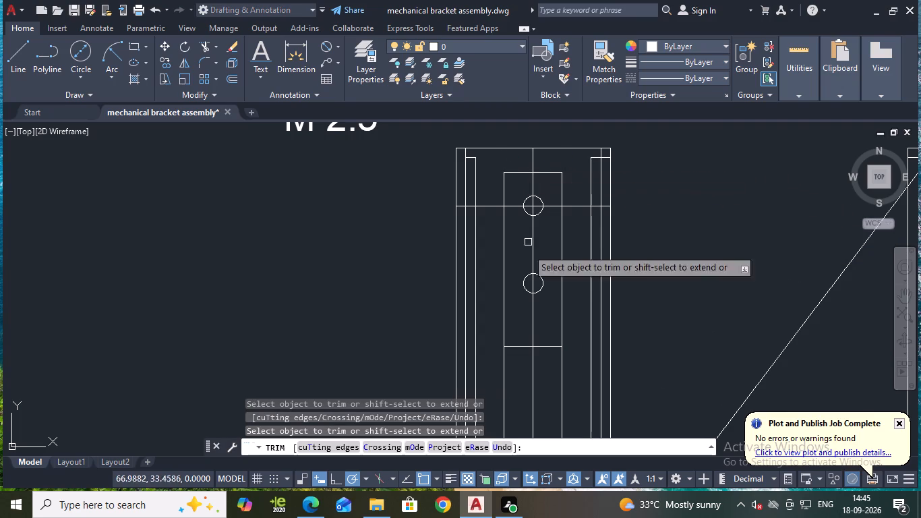
{"action": "left_click", "coordinate": [504, 380]}
{"action": "left_click", "coordinate": [560, 370]}
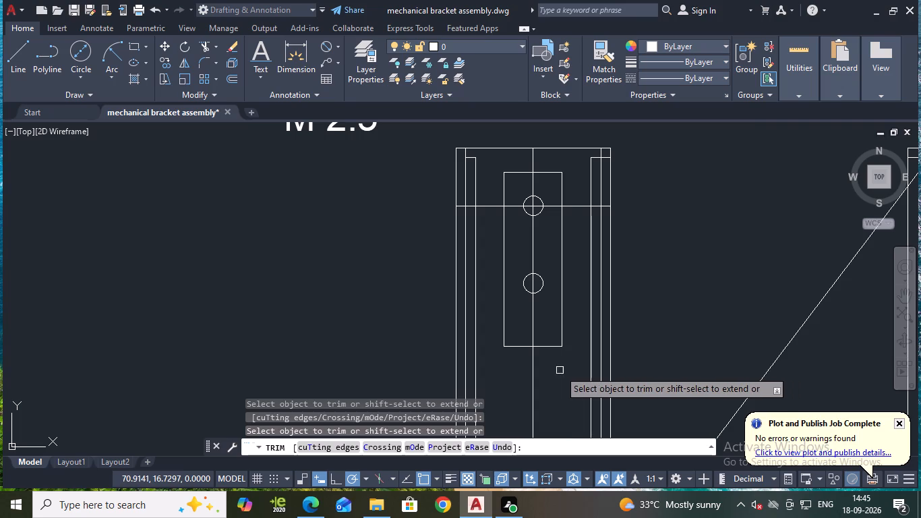
{"action": "key", "text": "Escape"}
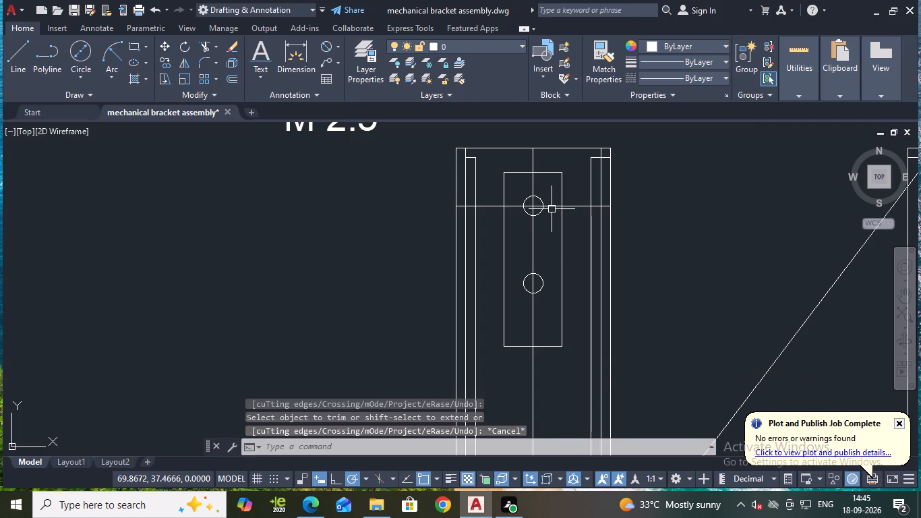
Erase the full-width horizontal line through the front view's upper hole.
{"action": "left_click", "coordinate": [554, 207]}
{"action": "key", "text": "e"}
{"action": "key", "text": "Return"}
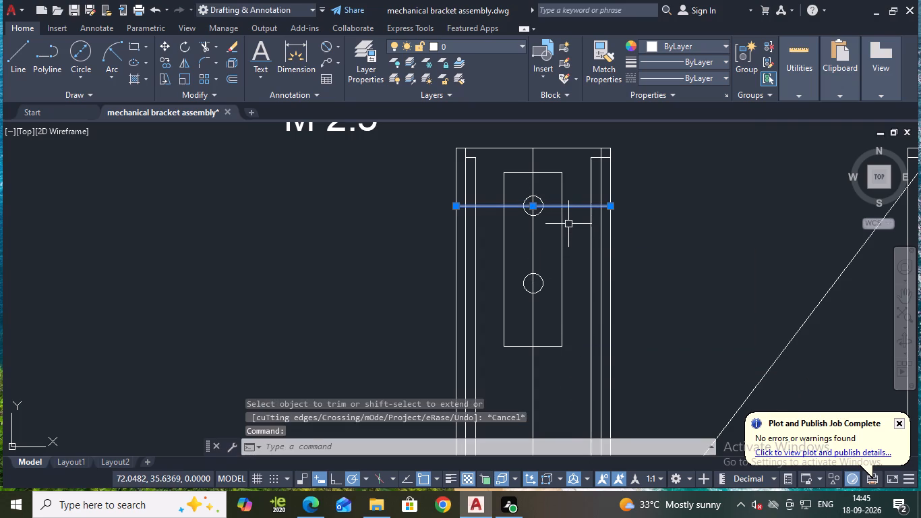
Set the linetype of the front view's vertical centreline to DASHED.
{"action": "left_click", "coordinate": [534, 160]}
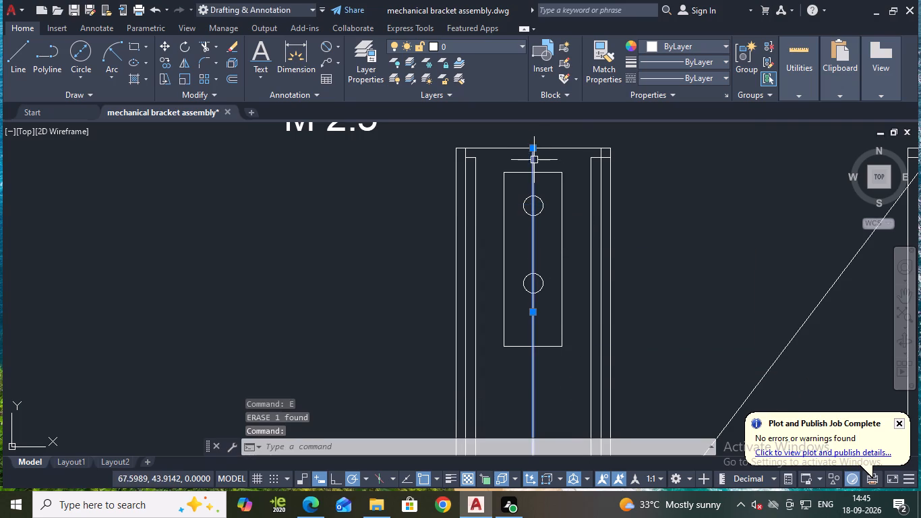
{"action": "left_click", "coordinate": [686, 77]}
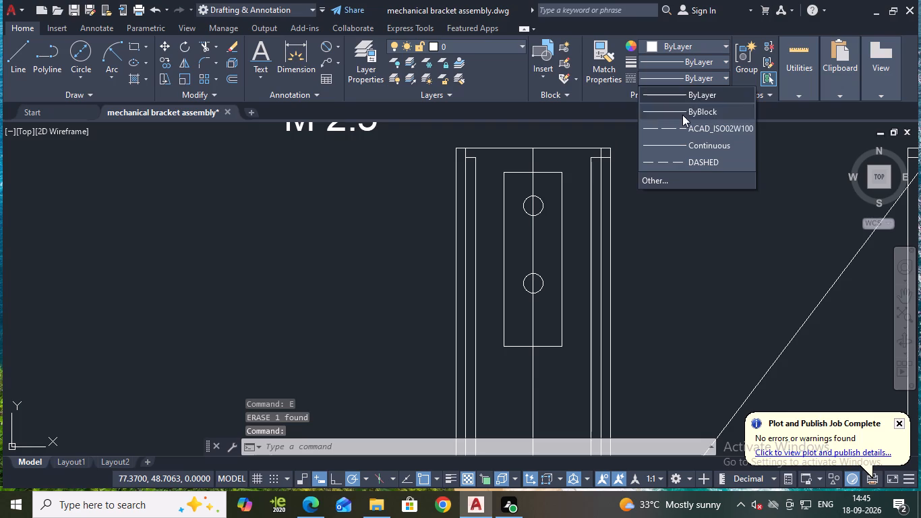
{"action": "left_click", "coordinate": [678, 159]}
{"action": "key", "text": "Escape"}
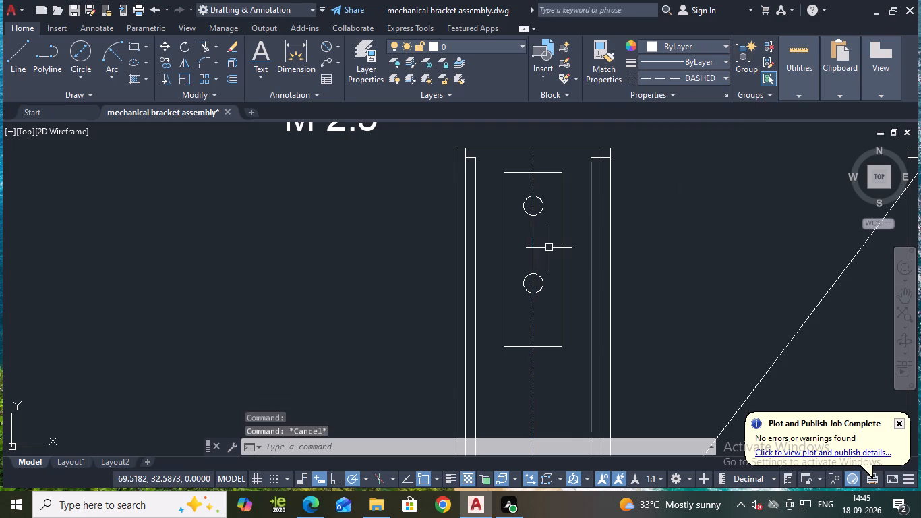
Erase the short solid vertical line joining the centres of the two holes.
{"action": "left_click", "coordinate": [533, 239]}
{"action": "key", "text": "e"}
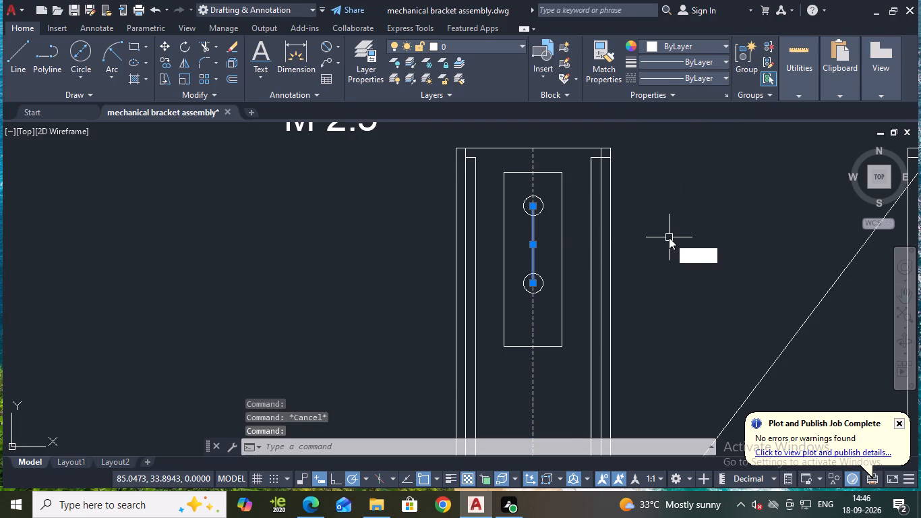
{"action": "key", "text": "Return"}
{"action": "key", "text": "Escape"}
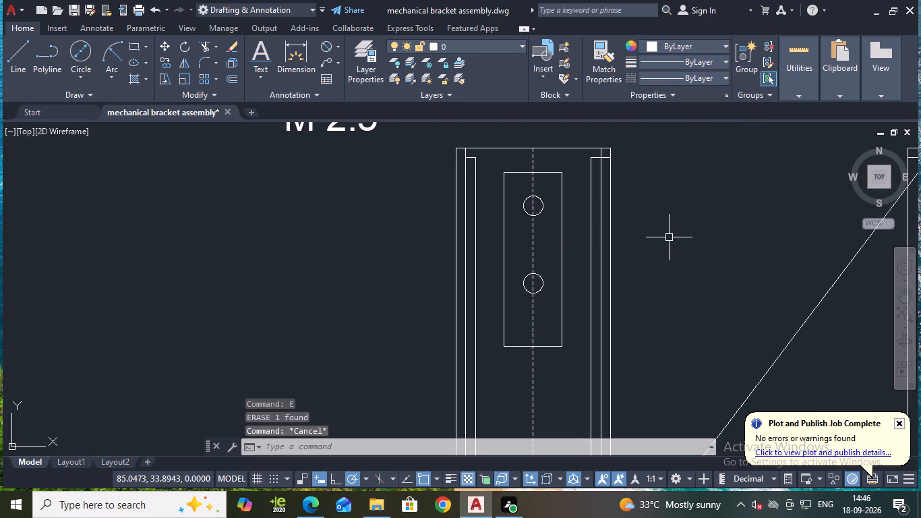
Save the drawing.
{"action": "key", "text": "ctrl+s"}
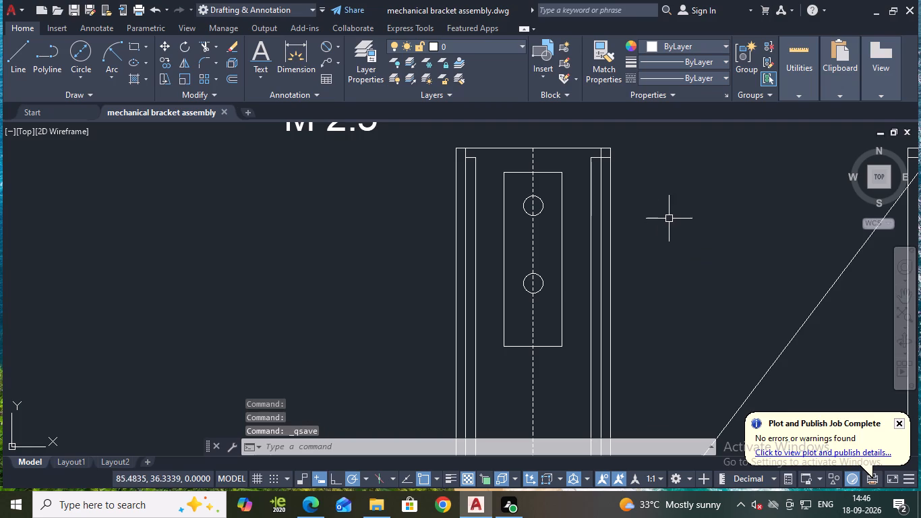
Draw a horizontal projection line from the top of the front view's upper hole to just past the side profile's outer edge.
{"action": "scroll", "coordinate": [687, 203], "scroll_direction": "down", "scroll_amount": 1}
{"action": "middle_click_drag", "start_coordinate": [707, 210], "coordinate": [649, 207]}
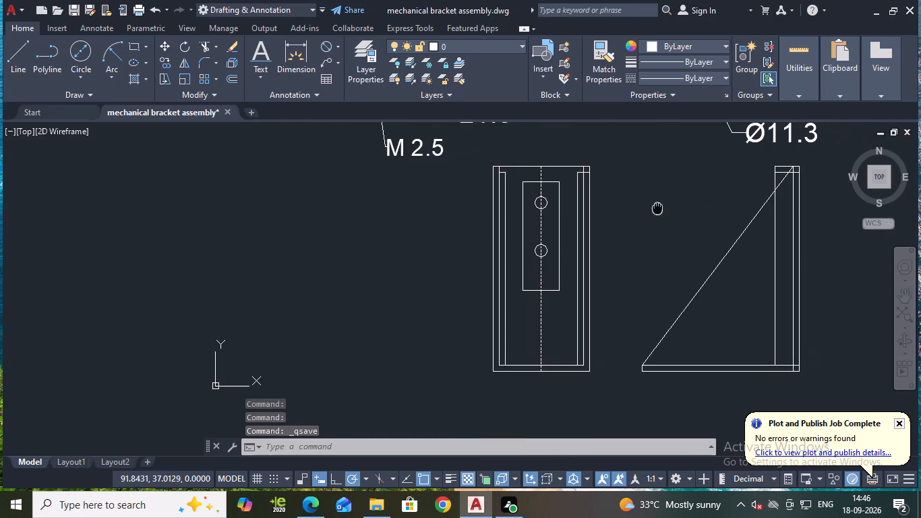
{"action": "middle_click_drag", "start_coordinate": [649, 207], "coordinate": [609, 217]}
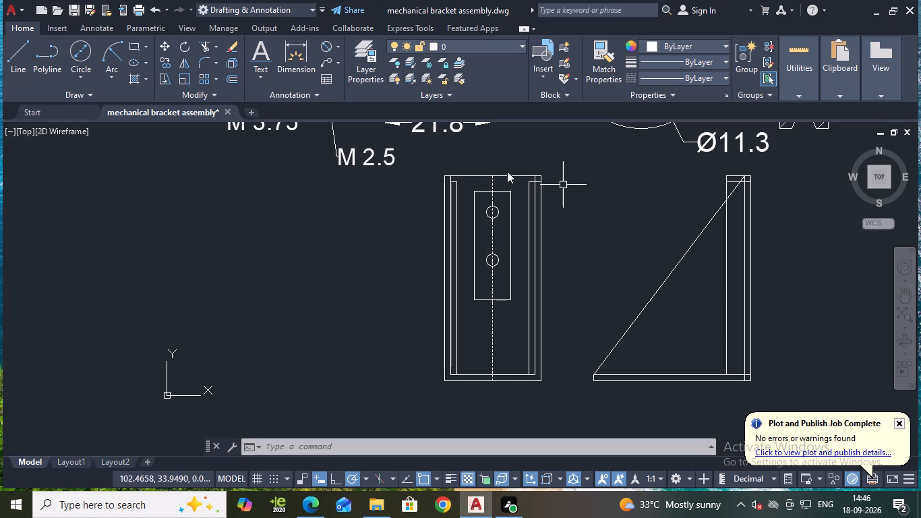
{"action": "left_click", "coordinate": [12, 52]}
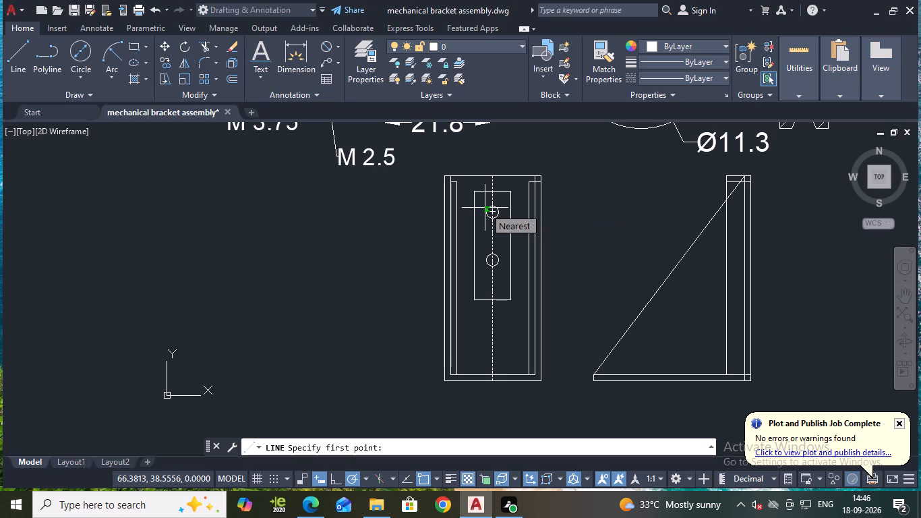
{"action": "scroll", "coordinate": [484, 207], "scroll_direction": "up", "scroll_amount": 3}
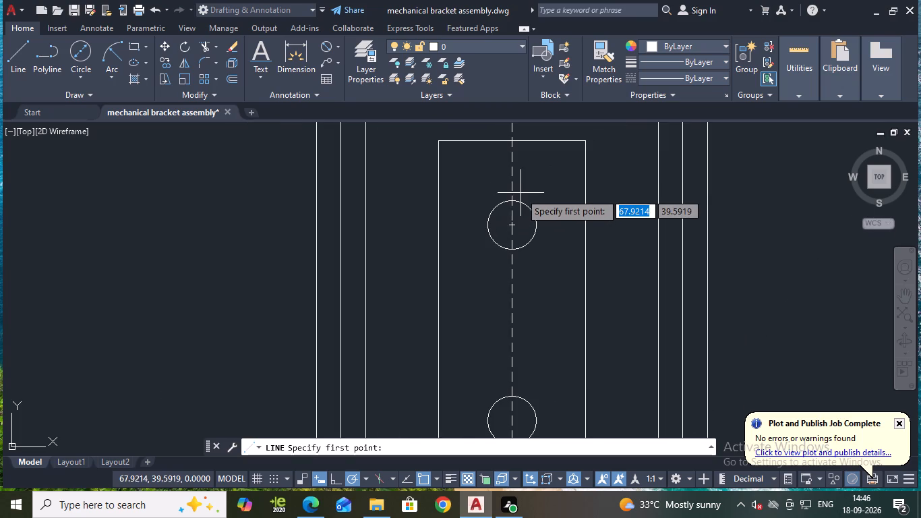
{"action": "left_click", "coordinate": [513, 201]}
{"action": "scroll", "coordinate": [541, 201], "scroll_direction": "down", "scroll_amount": 3}
{"action": "middle_click_drag", "start_coordinate": [810, 207], "coordinate": [718, 207]}
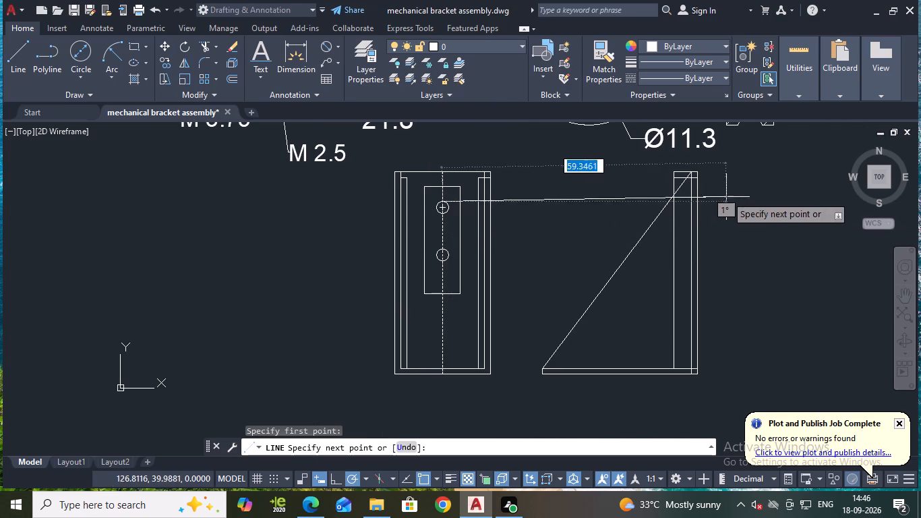
{"action": "left_click", "coordinate": [727, 201]}
{"action": "key", "text": "Escape"}
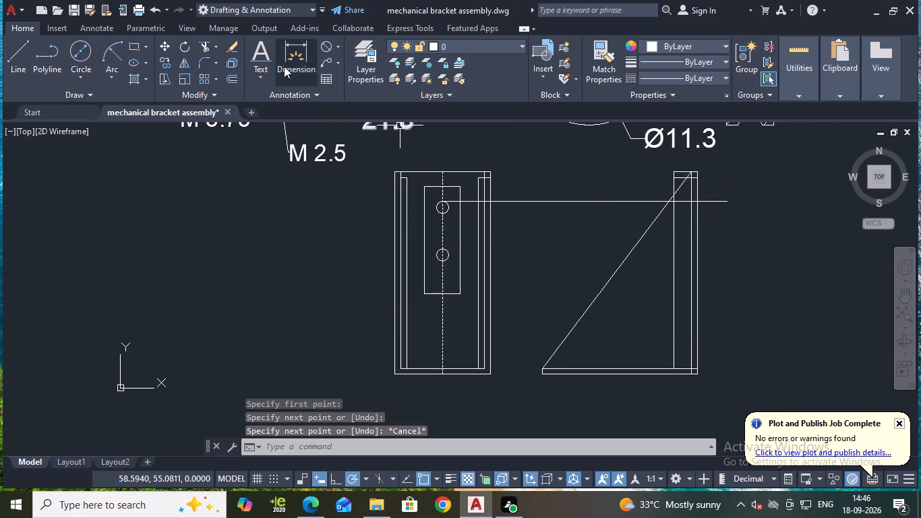
Draw a horizontal projection line from the bottom of the upper hole to just past the side profile's outer edge.
{"action": "left_click", "coordinate": [19, 63]}
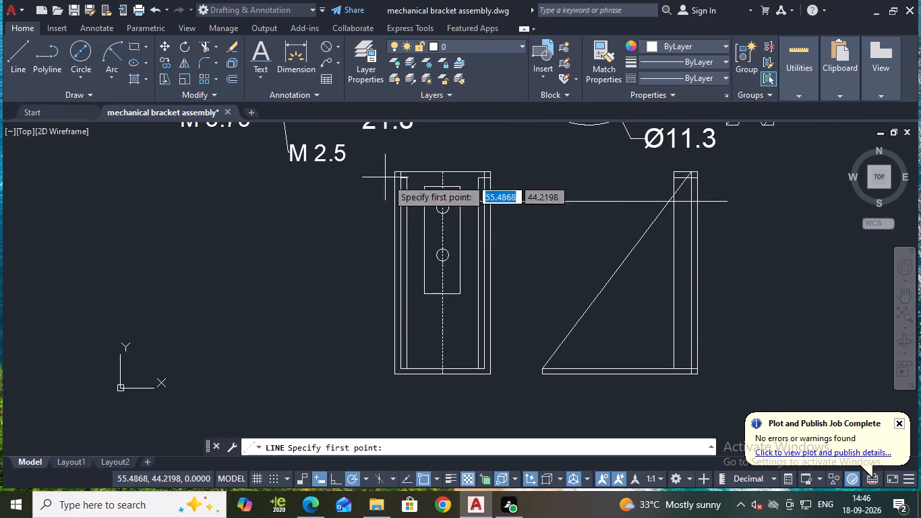
{"action": "scroll", "coordinate": [502, 234], "scroll_direction": "up", "scroll_amount": 2}
{"action": "left_click", "coordinate": [346, 181]}
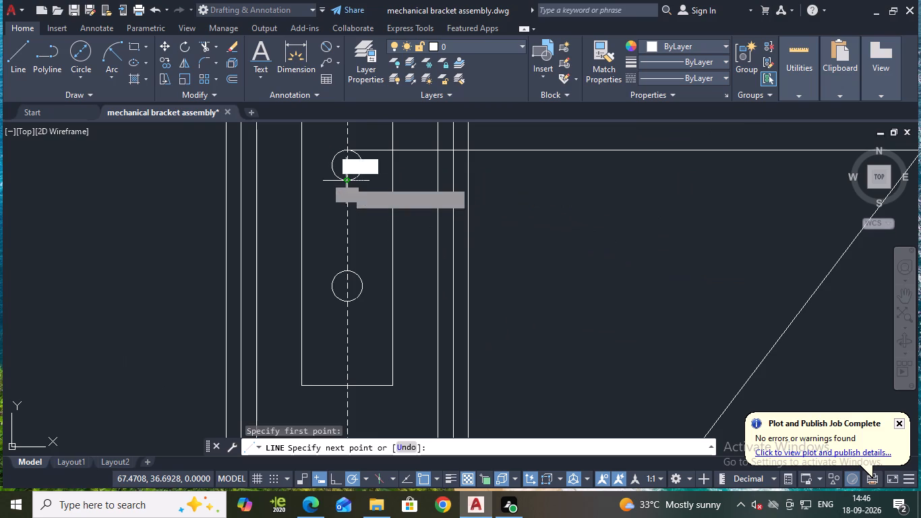
{"action": "scroll", "coordinate": [666, 206], "scroll_direction": "down", "scroll_amount": 1}
{"action": "middle_click_drag", "start_coordinate": [669, 204], "coordinate": [496, 247]}
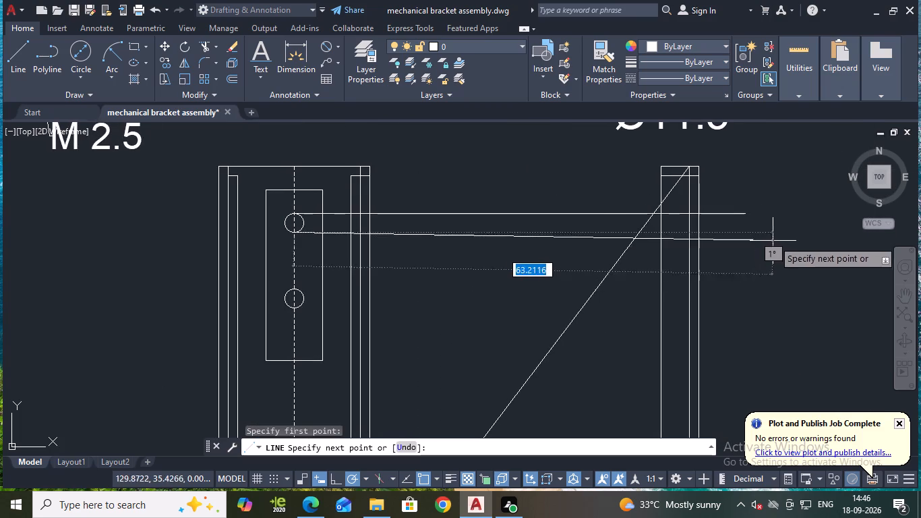
{"action": "left_click", "coordinate": [750, 235]}
{"action": "key", "text": "Escape"}
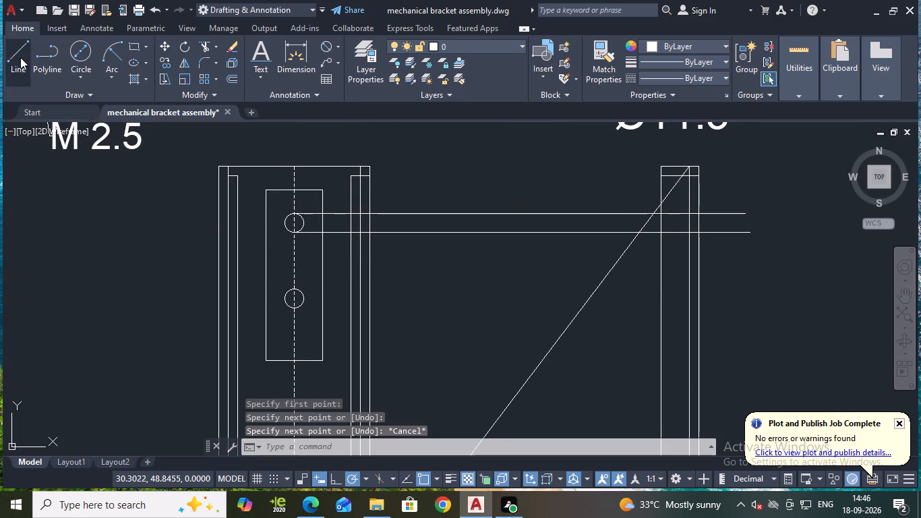
Draw a horizontal projection line from the top of the lower hole to beyond the side profile's outer edge.
{"action": "left_click", "coordinate": [20, 55]}
{"action": "middle_click_drag", "start_coordinate": [432, 285], "coordinate": [566, 209]}
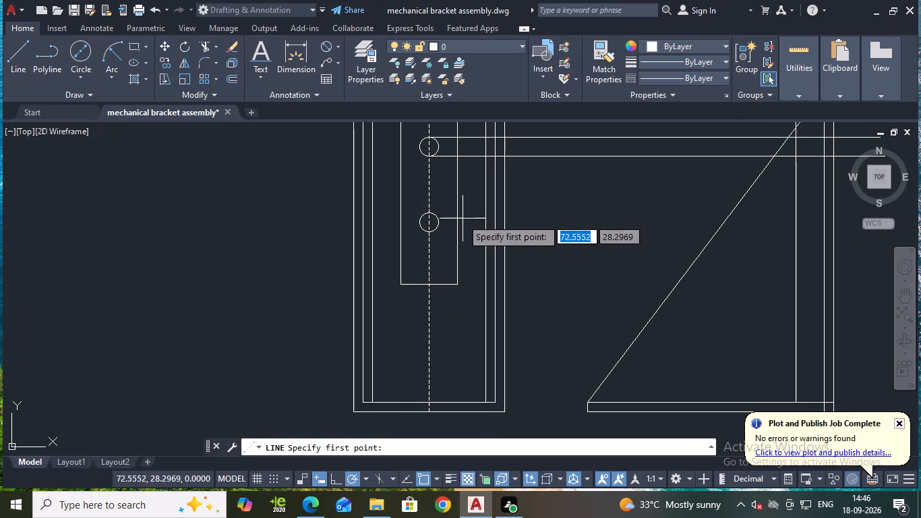
{"action": "left_click", "coordinate": [429, 212]}
{"action": "middle_click_drag", "start_coordinate": [579, 212], "coordinate": [393, 233]}
{"action": "scroll", "coordinate": [579, 212], "scroll_direction": "down", "scroll_amount": 1}
{"action": "left_click", "coordinate": [598, 235]}
{"action": "key", "text": "Escape"}
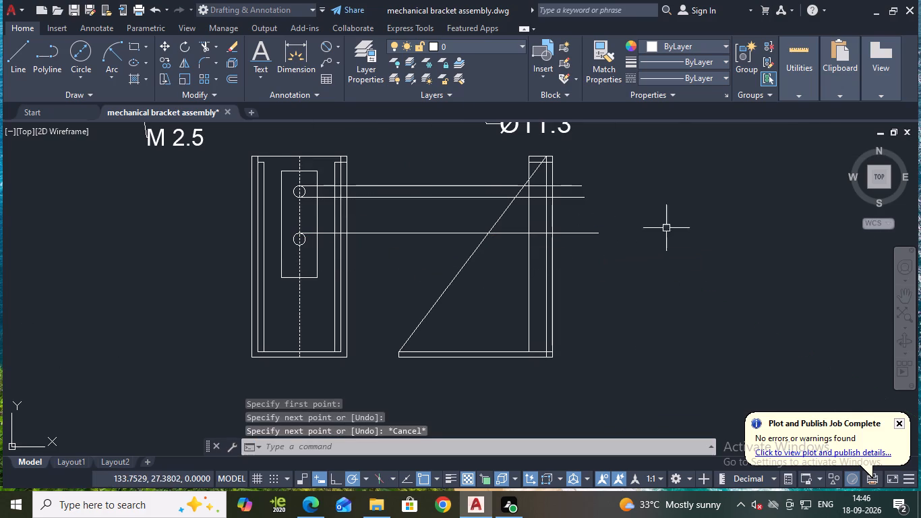
Draw a horizontal projection line from the bottom of the lower hole to beyond the side profile's outer edge.
{"action": "left_click", "coordinate": [0, 61]}
{"action": "left_click", "coordinate": [24, 53]}
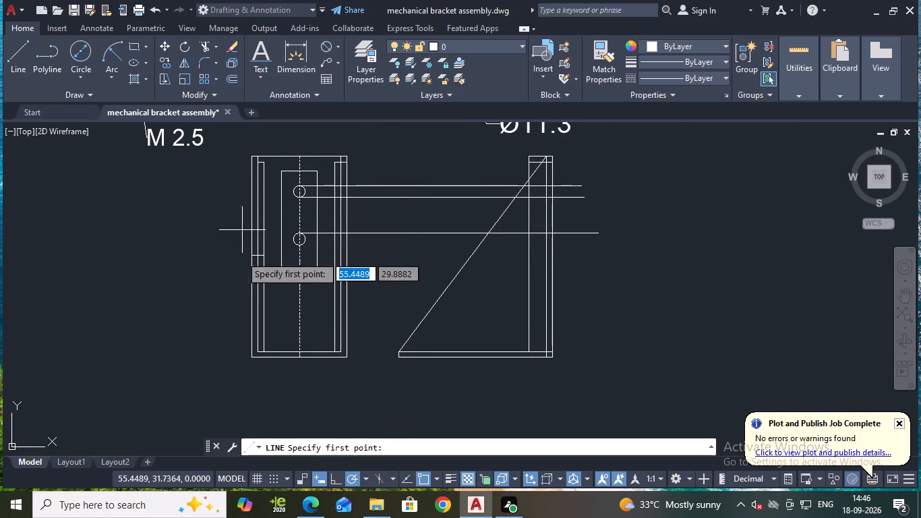
{"action": "left_click", "coordinate": [297, 246]}
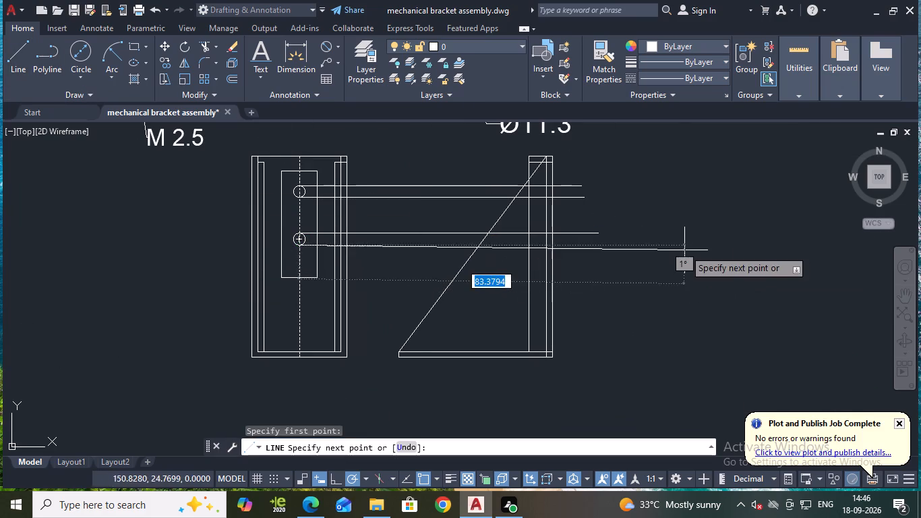
{"action": "left_click", "coordinate": [663, 246]}
{"action": "key", "text": "Escape"}
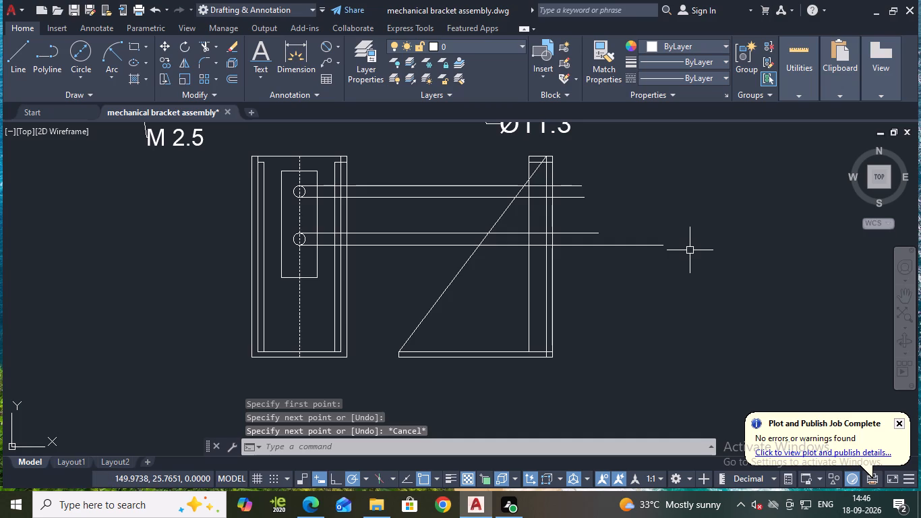
{"action": "key", "text": "Escape"}
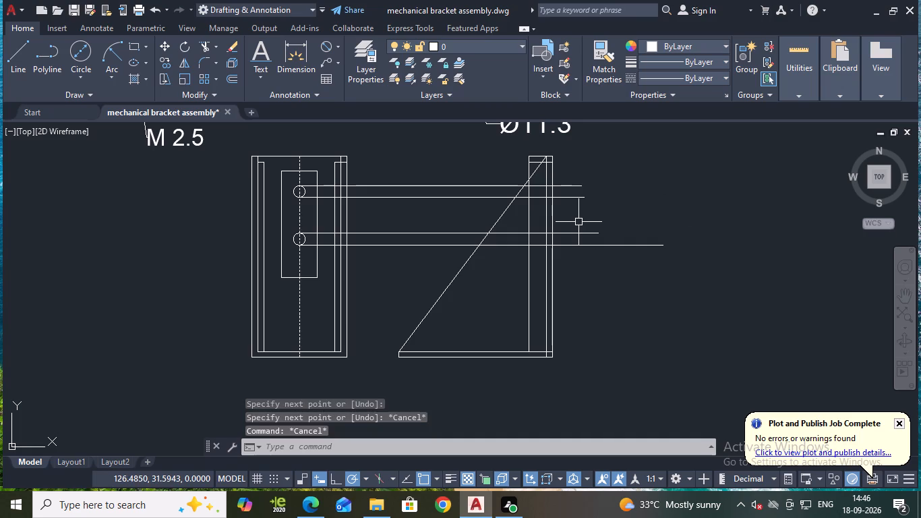
Trim the four projection lines' ends that overshoot the side profile's outer vertical edge.
{"action": "key", "text": "t"}
{"action": "key", "text": "r"}
{"action": "key", "text": "Return"}
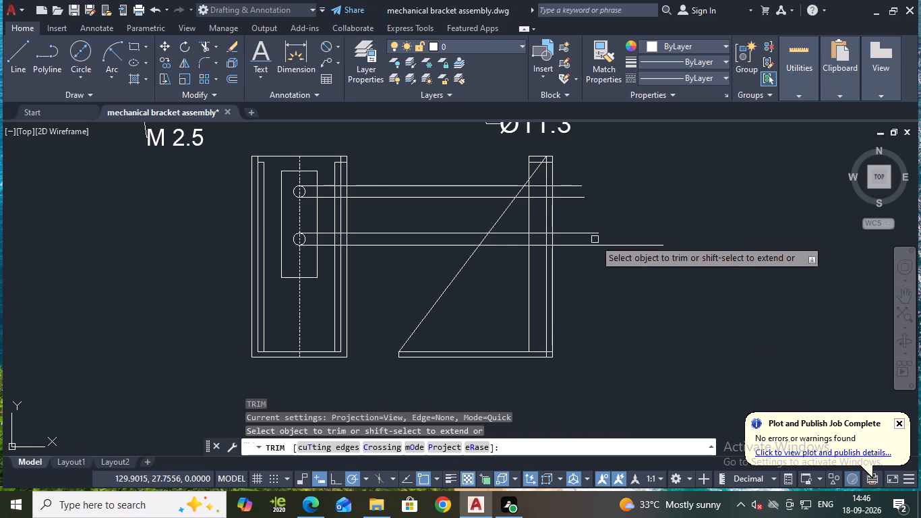
{"action": "left_click", "coordinate": [562, 186]}
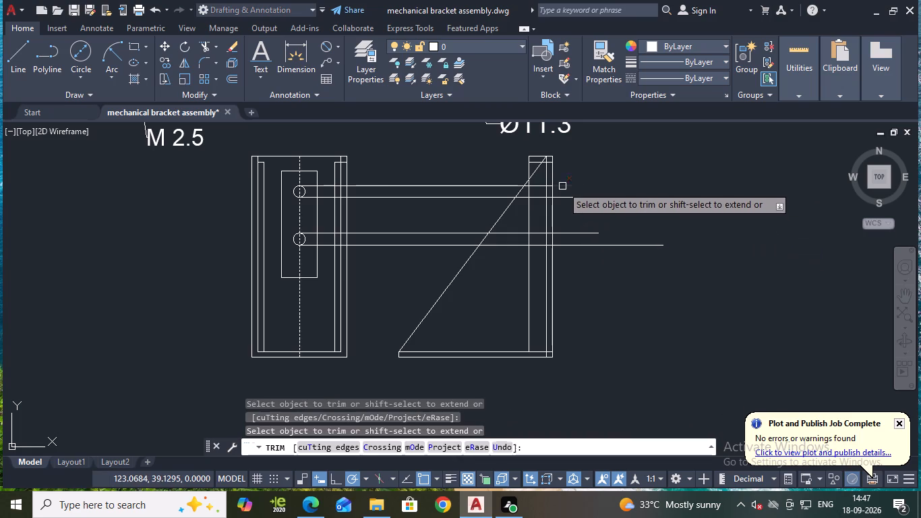
{"action": "left_click", "coordinate": [562, 195]}
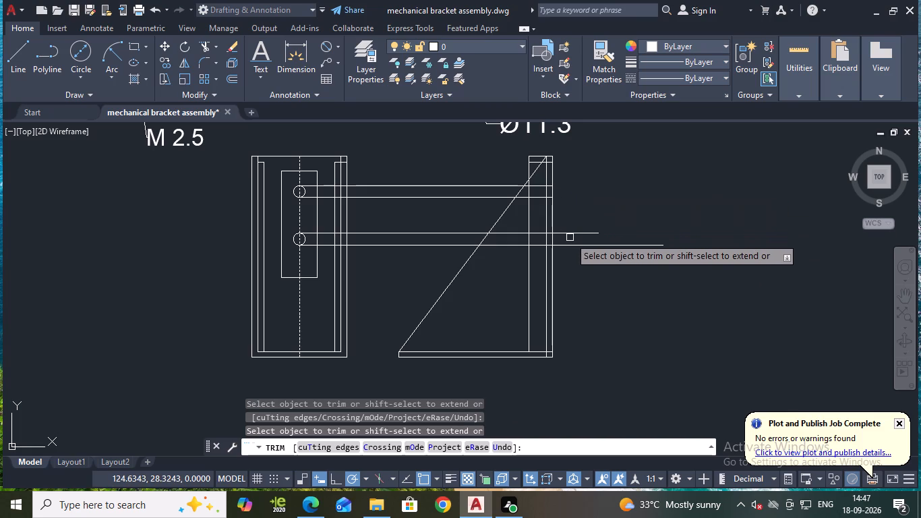
{"action": "left_click", "coordinate": [569, 236]}
{"action": "left_click", "coordinate": [565, 245]}
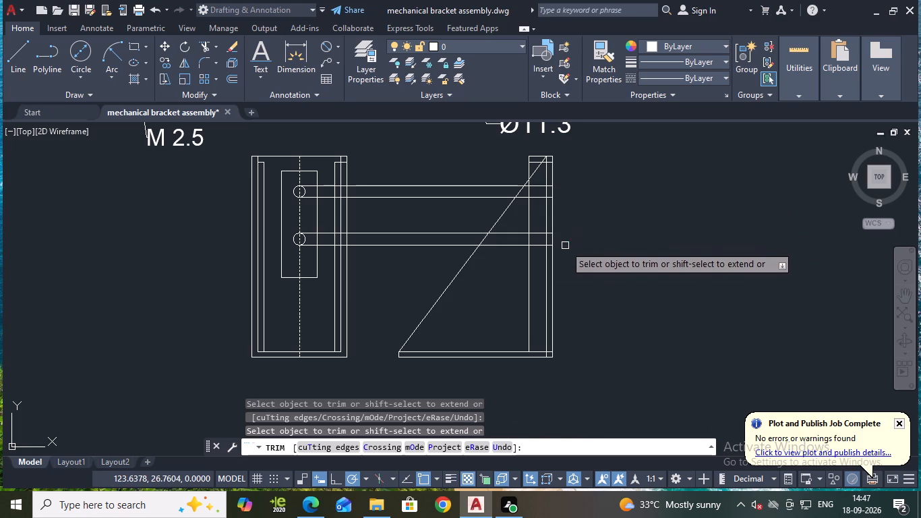
Trim the four hole projection lines back to the inner edge of the side profile's vertical flange, including the pieces crossing the gusset.
{"action": "left_click", "coordinate": [509, 247]}
{"action": "left_click", "coordinate": [518, 229]}
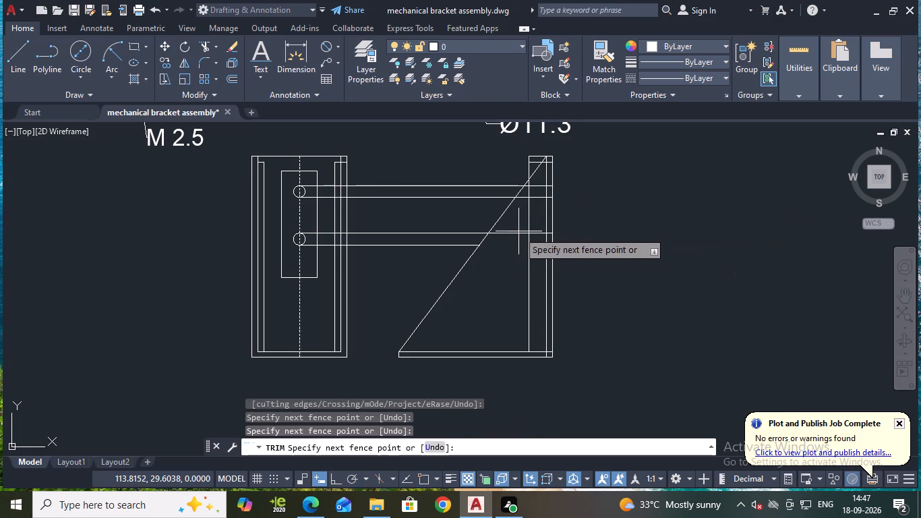
{"action": "double_click", "coordinate": [518, 231]}
{"action": "left_click", "coordinate": [482, 197]}
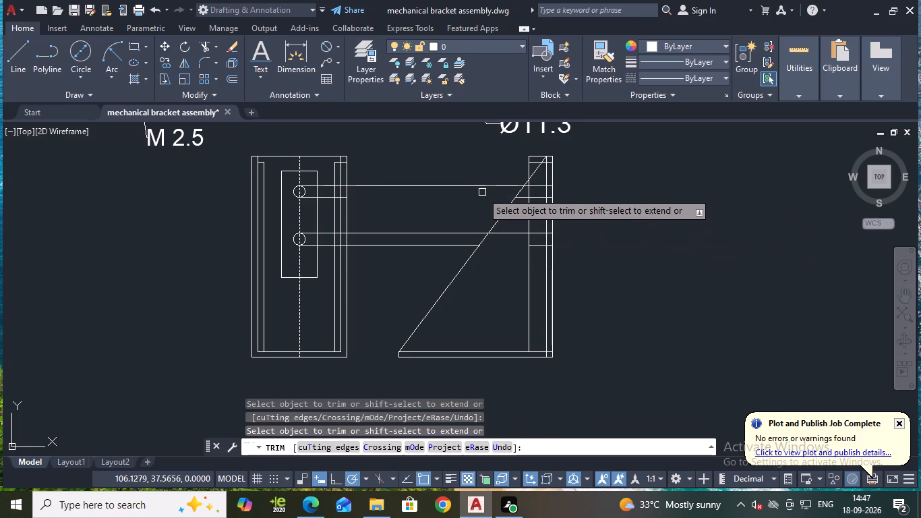
{"action": "left_click", "coordinate": [482, 188]}
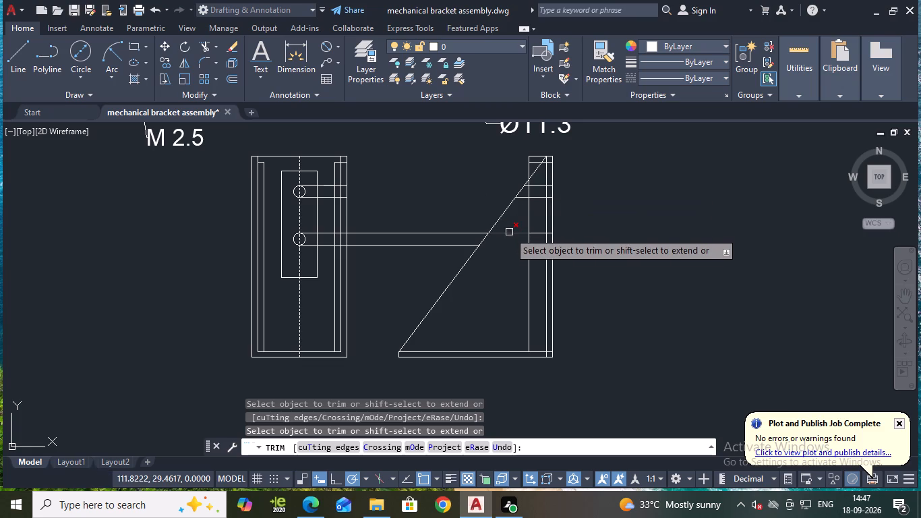
{"action": "left_click", "coordinate": [509, 232]}
{"action": "scroll", "coordinate": [527, 200], "scroll_direction": "up", "scroll_amount": 2}
{"action": "left_click", "coordinate": [517, 192]}
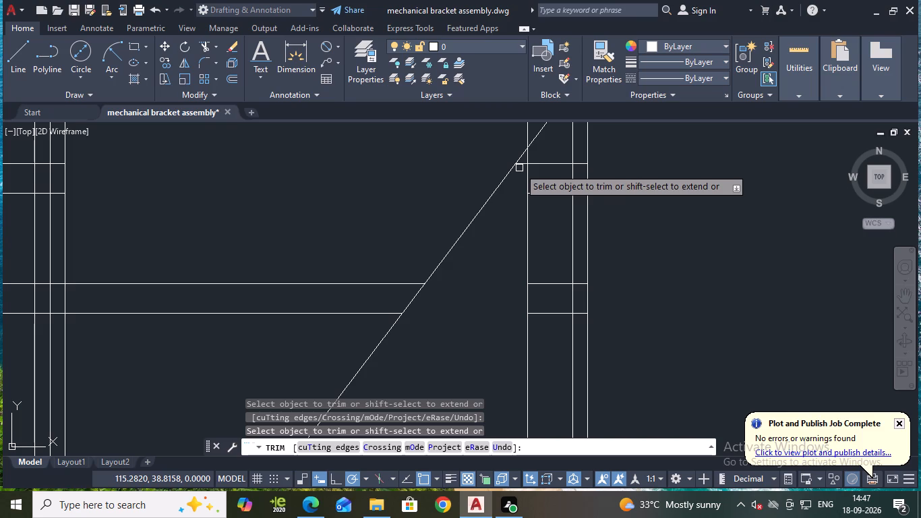
{"action": "left_click", "coordinate": [521, 164]}
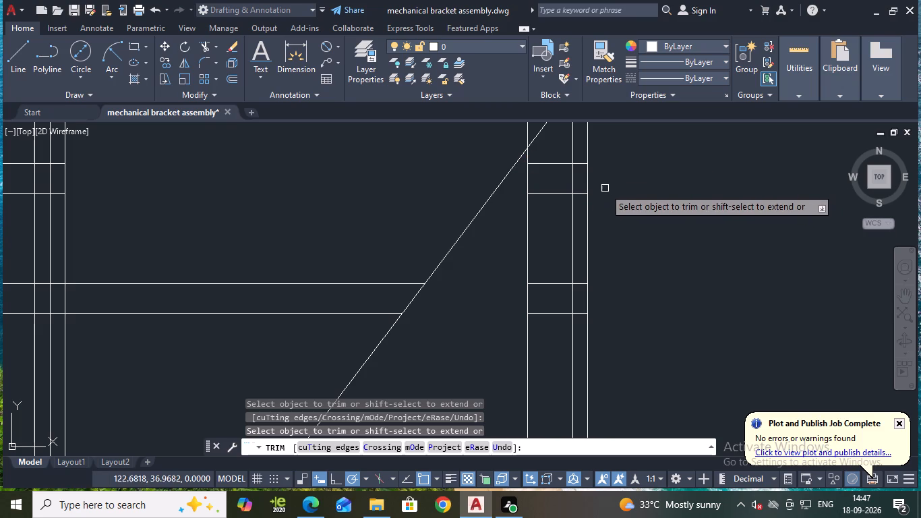
{"action": "scroll", "coordinate": [599, 191], "scroll_direction": "down", "scroll_amount": 2}
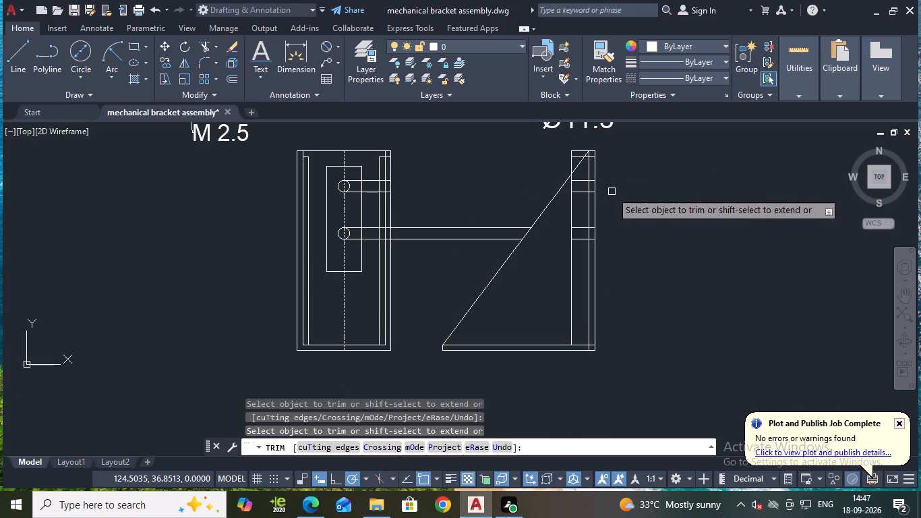
{"action": "scroll", "coordinate": [607, 233], "scroll_direction": "up", "scroll_amount": 1}
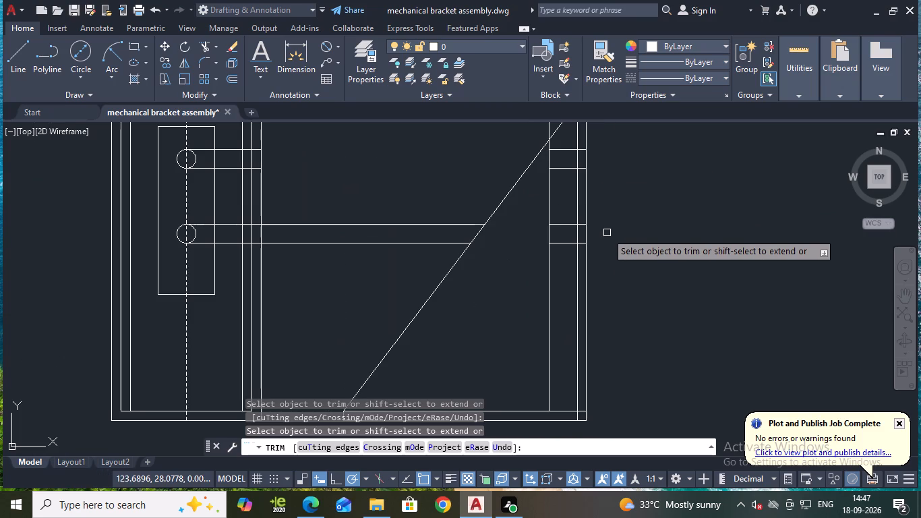
{"action": "key", "text": "Escape"}
Erase the four leftover projection line pieces extending from the front view's two holes.
{"action": "left_click", "coordinate": [359, 242]}
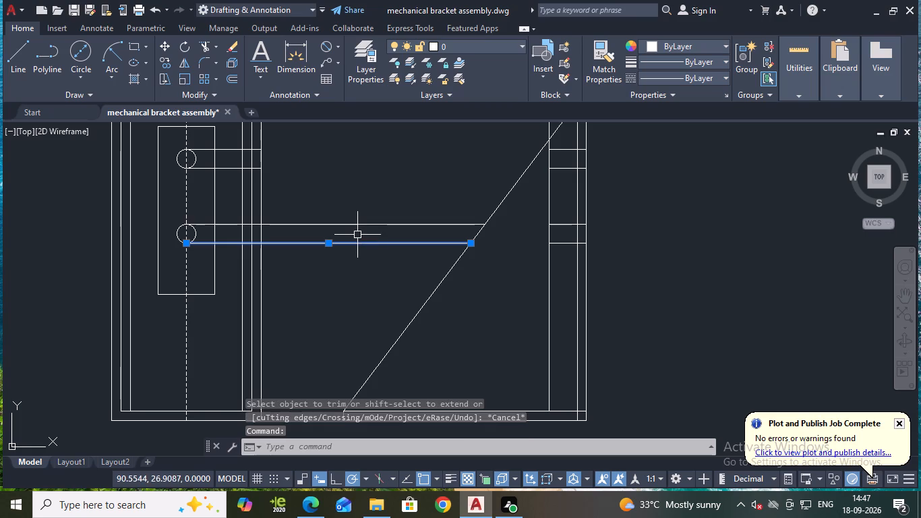
{"action": "left_click", "coordinate": [343, 226]}
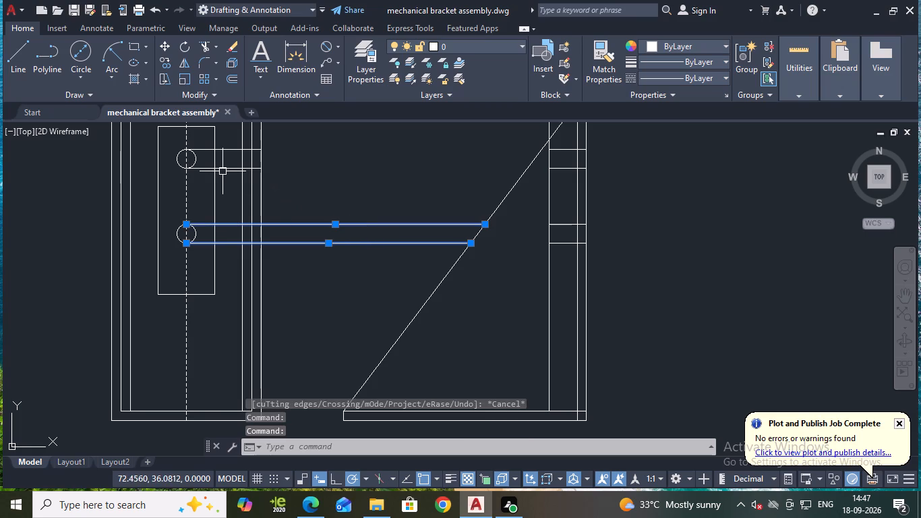
{"action": "left_click", "coordinate": [225, 171]}
{"action": "left_click", "coordinate": [228, 149]}
{"action": "key", "text": "e"}
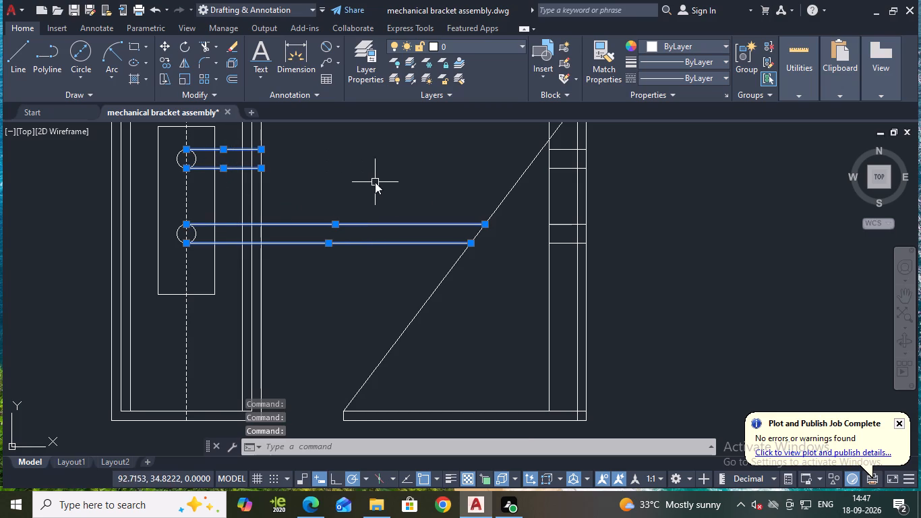
{"action": "key", "text": "Return"}
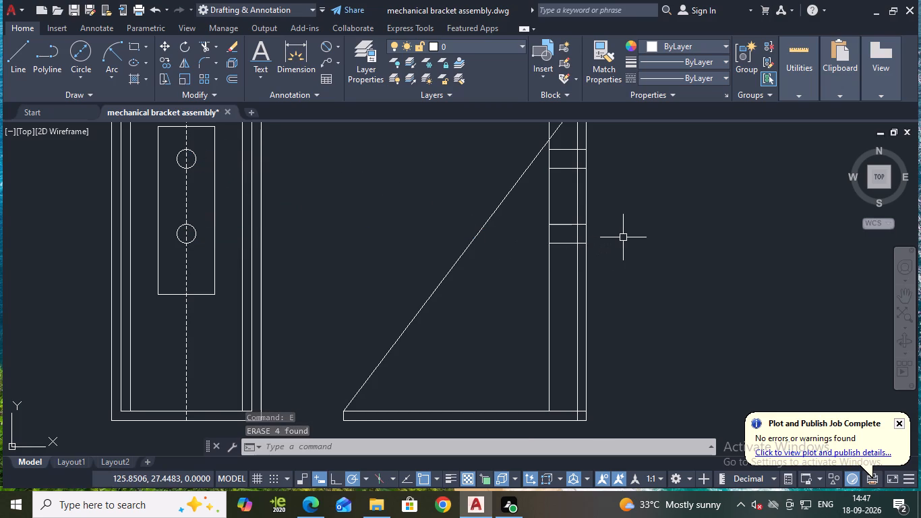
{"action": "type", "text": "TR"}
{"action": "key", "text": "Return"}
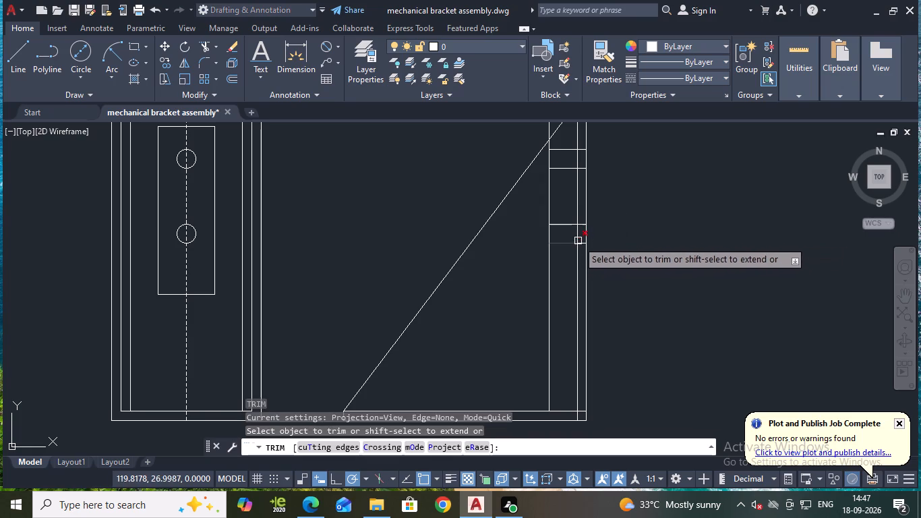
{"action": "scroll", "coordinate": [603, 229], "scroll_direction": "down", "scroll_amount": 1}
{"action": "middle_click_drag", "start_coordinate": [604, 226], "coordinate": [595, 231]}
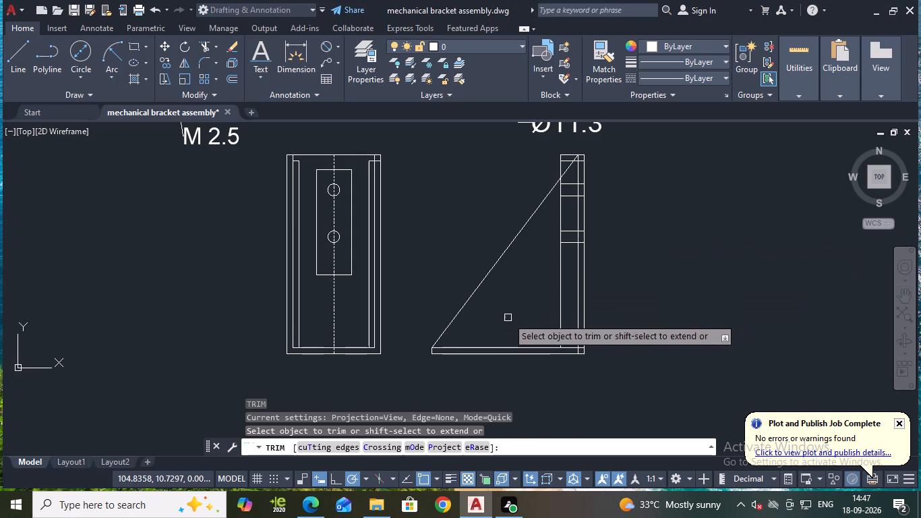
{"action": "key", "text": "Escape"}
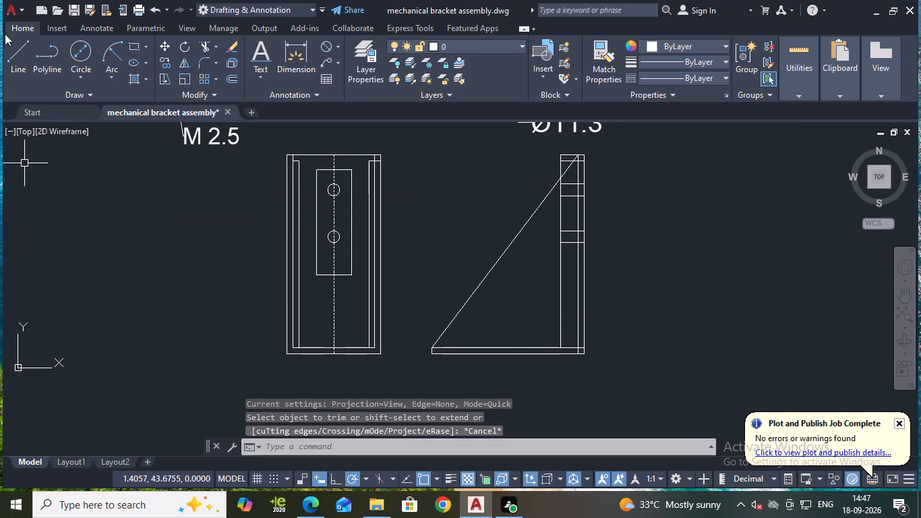
Draw a horizontal line across the side profile's vertical flange, level with the bottom edge of the front view's inner rectangle.
{"action": "left_click", "coordinate": [11, 51]}
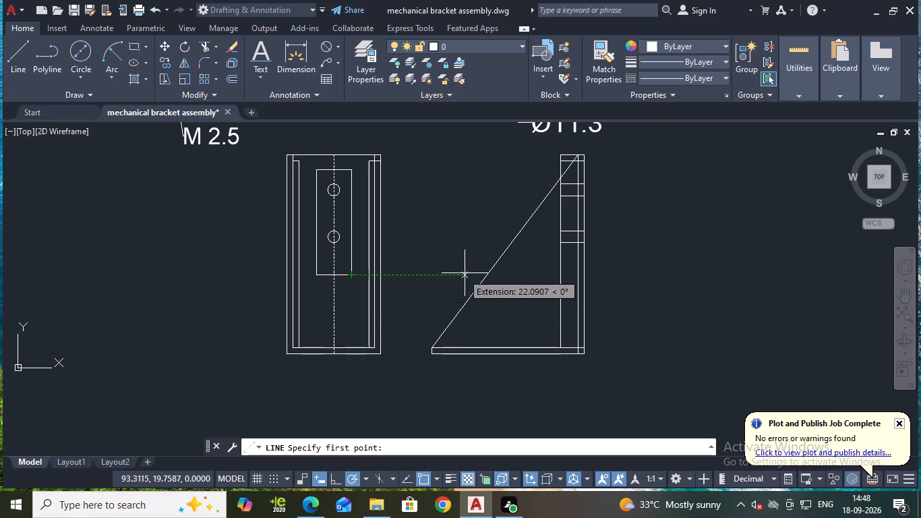
{"action": "left_click", "coordinate": [527, 275]}
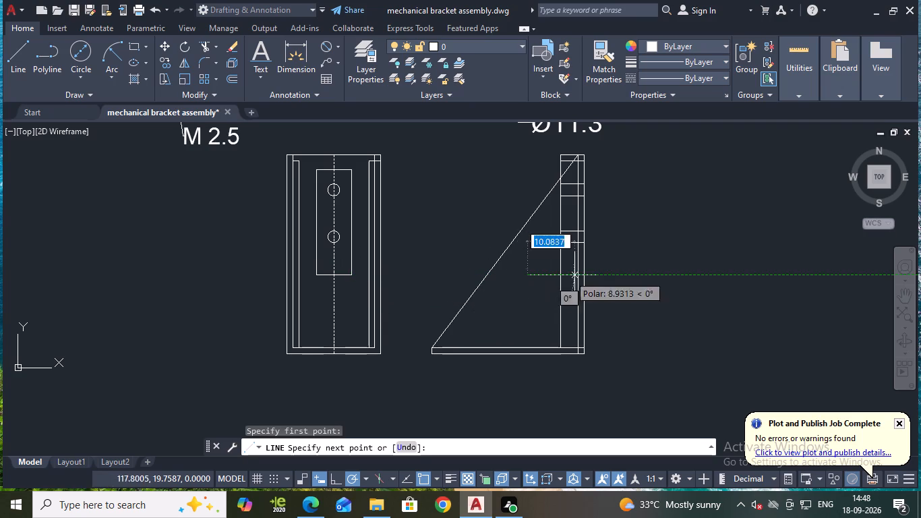
{"action": "left_click", "coordinate": [605, 277]}
{"action": "key", "text": "Escape"}
Trim the new horizontal line to between the flange's two inner vertical lines, and cut the thickness line between it and the lower hole.
{"action": "key", "text": "t"}
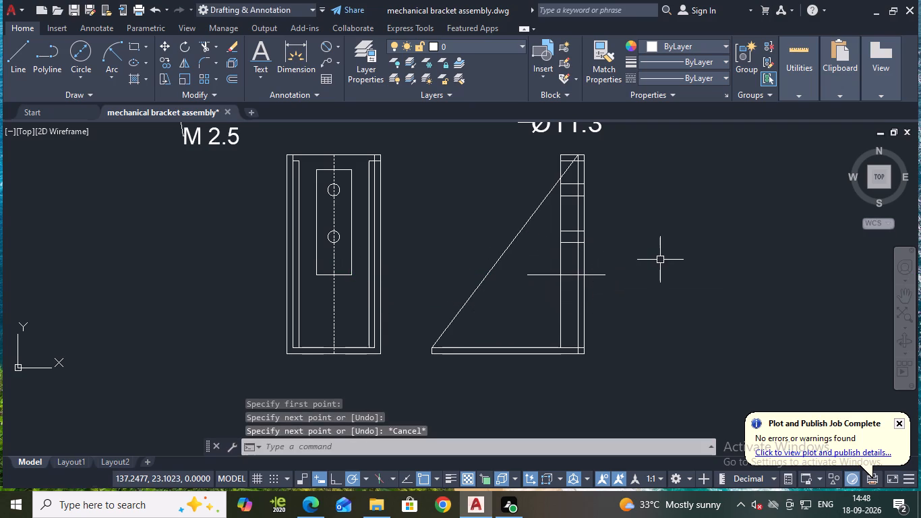
{"action": "key", "text": "r"}
{"action": "key", "text": "Return"}
{"action": "scroll", "coordinate": [603, 282], "scroll_direction": "up", "scroll_amount": 2}
{"action": "left_click", "coordinate": [565, 260]}
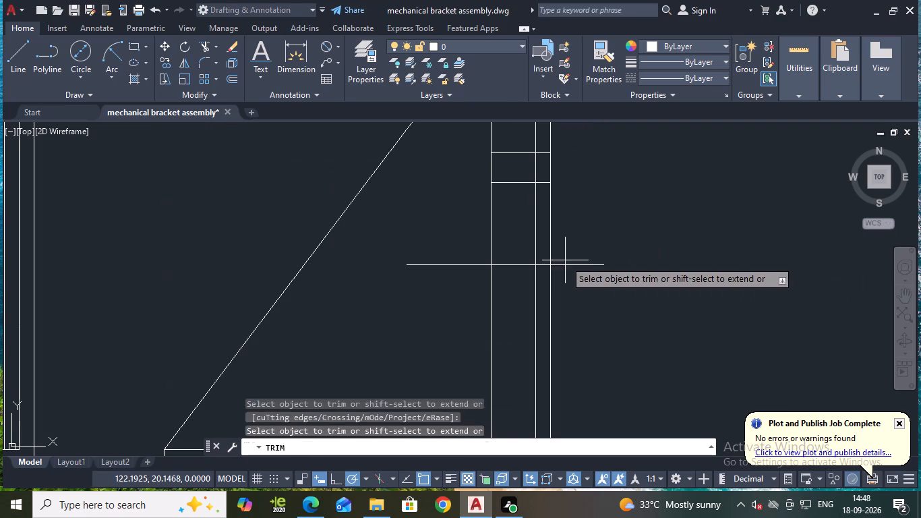
{"action": "double_click", "coordinate": [568, 264]}
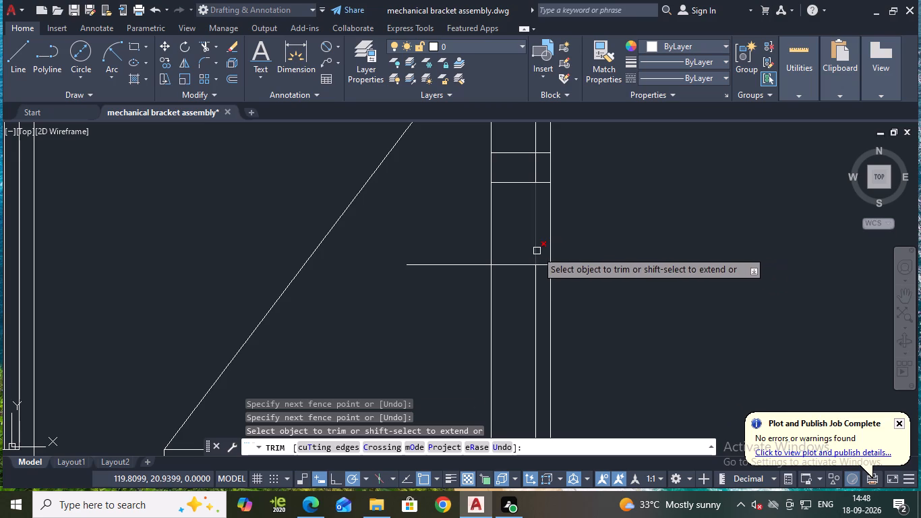
{"action": "left_click", "coordinate": [537, 251]}
{"action": "left_click", "coordinate": [541, 262]}
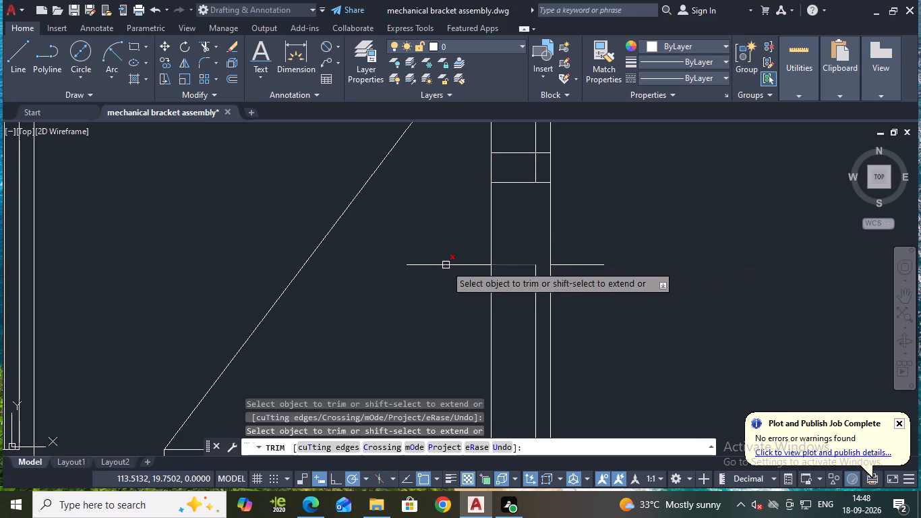
{"action": "left_click", "coordinate": [448, 264]}
{"action": "left_click", "coordinate": [566, 266]}
{"action": "scroll", "coordinate": [601, 260], "scroll_direction": "down", "scroll_amount": 2}
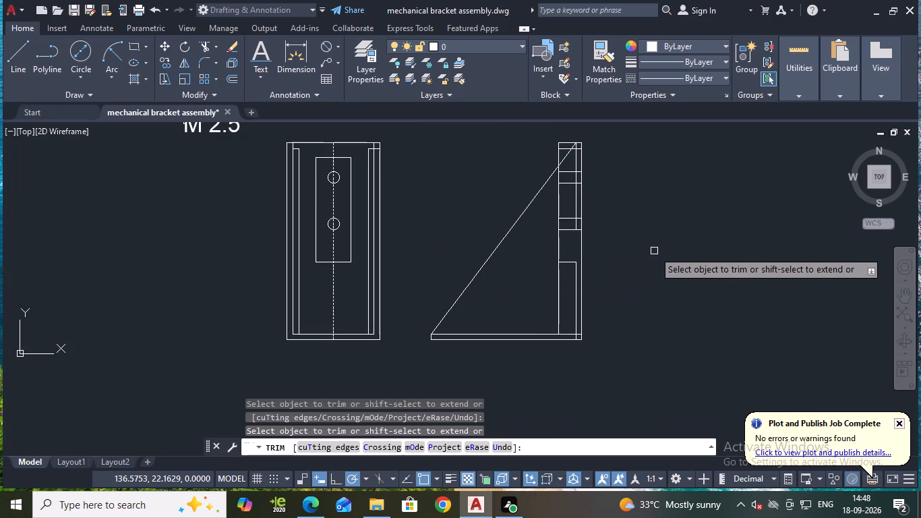
Save the drawing.
{"action": "key", "text": "ctrl+s"}
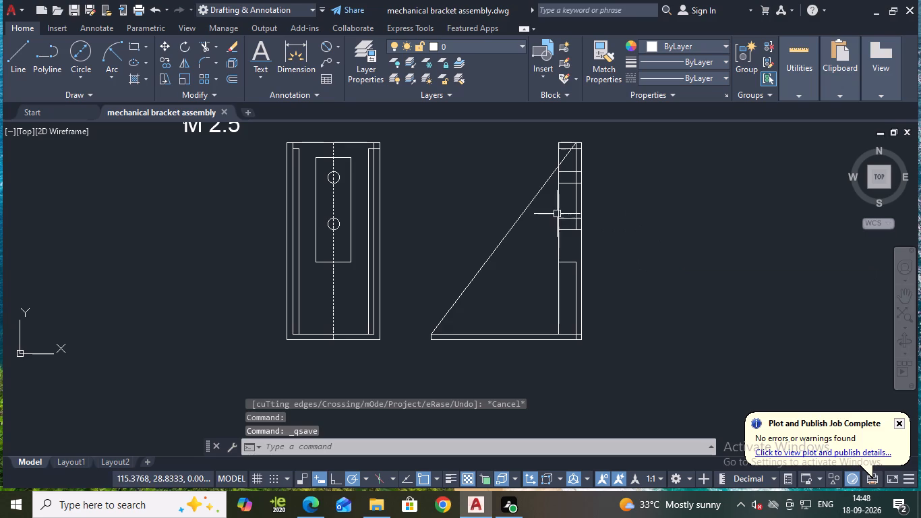
Trim the flange's thickness line from the short top horizontal line down to the lower hole's bottom, plus that horizontal's outer end.
{"action": "type", "text": "TR"}
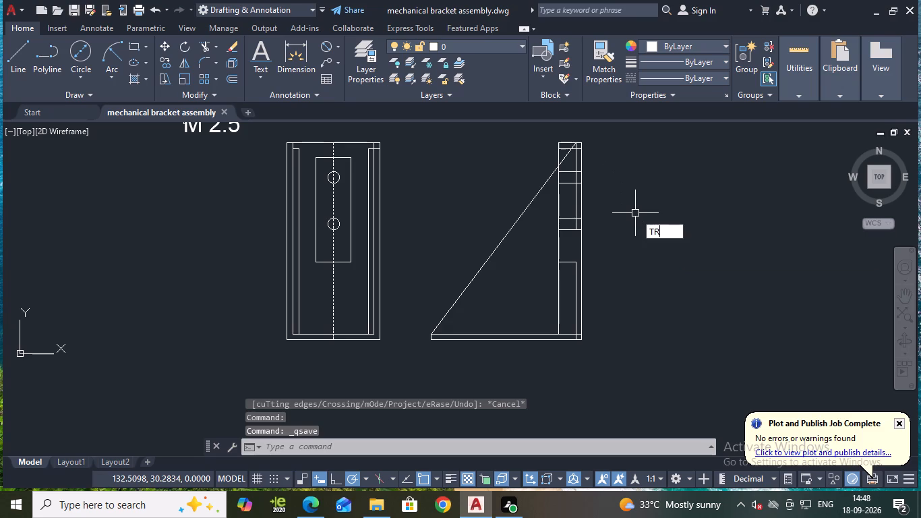
{"action": "key", "text": "Return"}
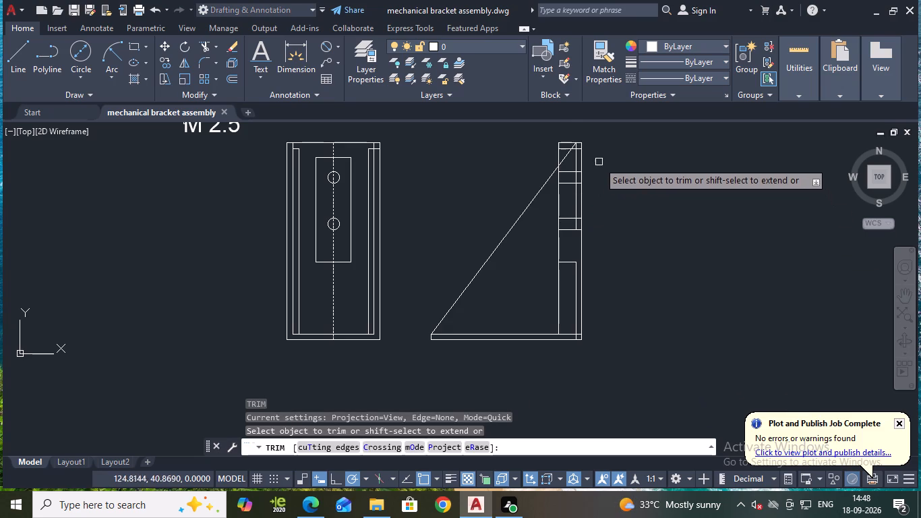
{"action": "middle_click_drag", "start_coordinate": [612, 188], "coordinate": [601, 213]}
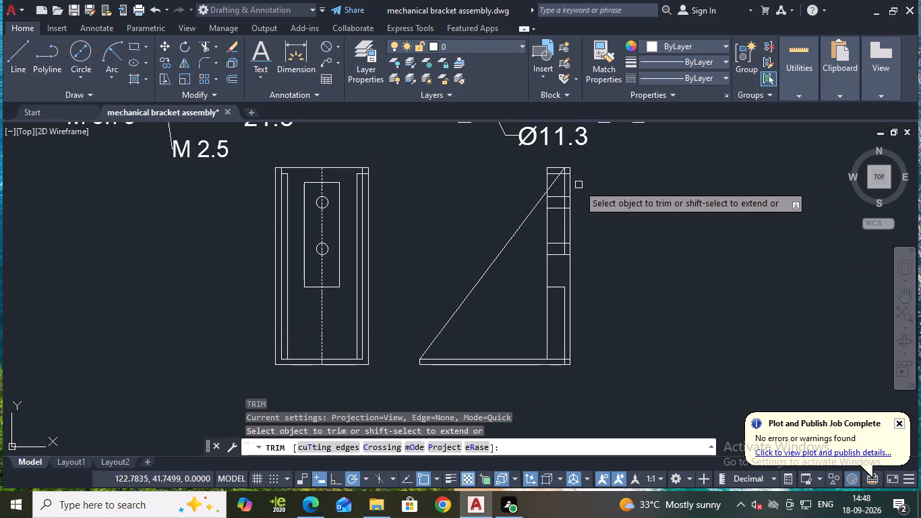
{"action": "scroll", "coordinate": [577, 181], "scroll_direction": "up", "scroll_amount": 2}
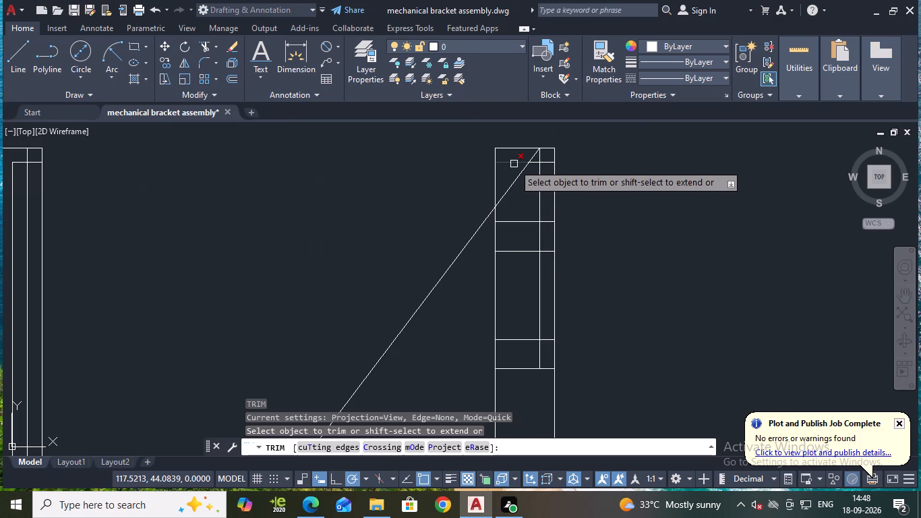
{"action": "scroll", "coordinate": [545, 152], "scroll_direction": "up", "scroll_amount": 1}
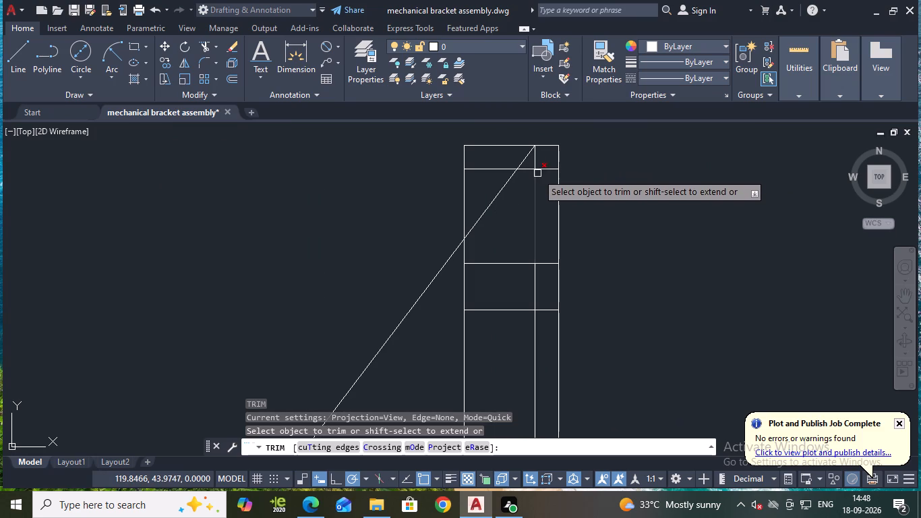
{"action": "left_click", "coordinate": [537, 173]}
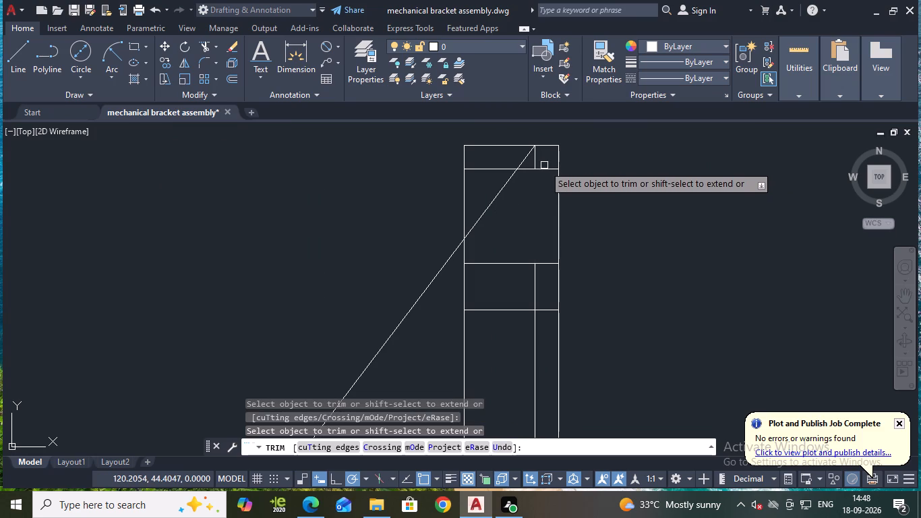
{"action": "left_click", "coordinate": [544, 169]}
{"action": "scroll", "coordinate": [574, 188], "scroll_direction": "down", "scroll_amount": 1}
{"action": "scroll", "coordinate": [611, 264], "scroll_direction": "down", "scroll_amount": 1}
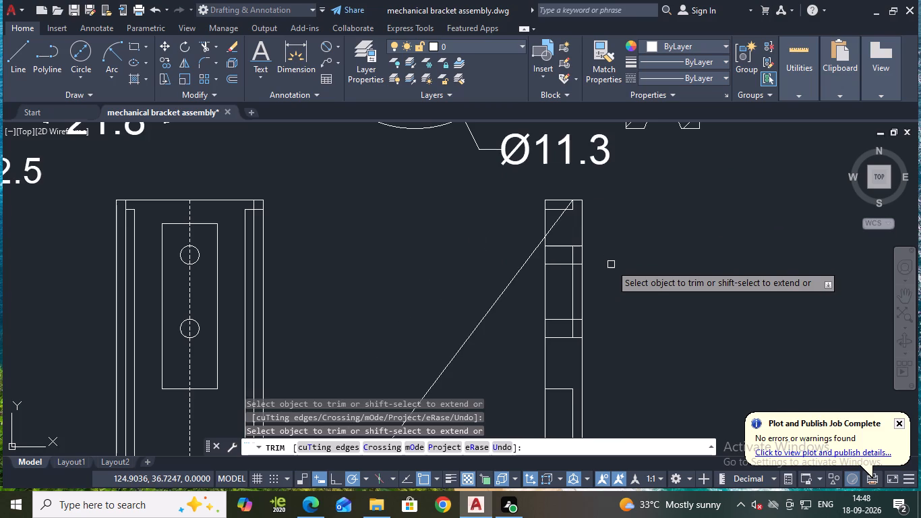
{"action": "middle_click_drag", "start_coordinate": [601, 270], "coordinate": [577, 251]}
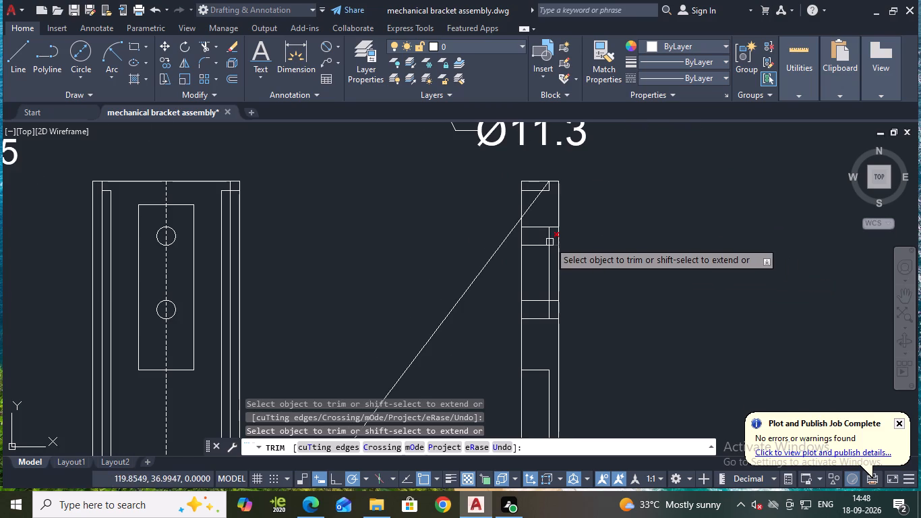
{"action": "left_click", "coordinate": [548, 237]}
{"action": "left_click", "coordinate": [546, 267]}
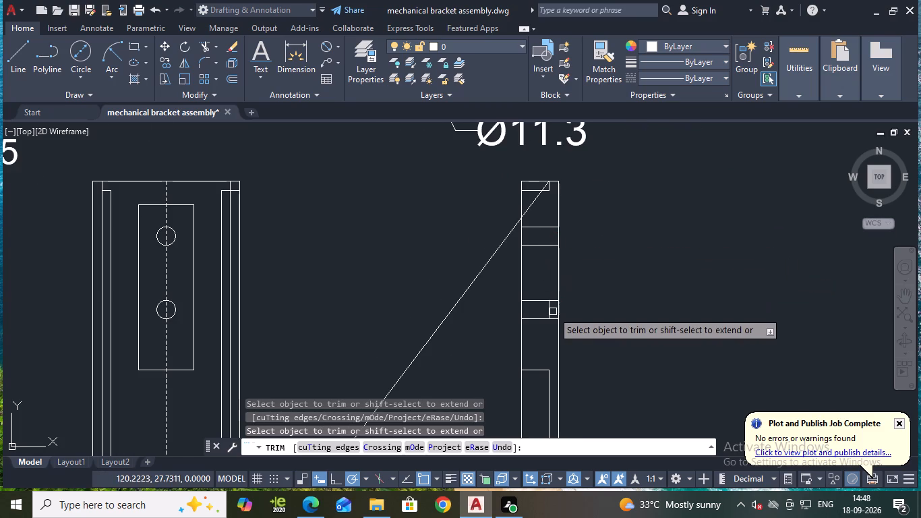
{"action": "left_click", "coordinate": [549, 312]}
{"action": "scroll", "coordinate": [601, 311], "scroll_direction": "down", "scroll_amount": 1}
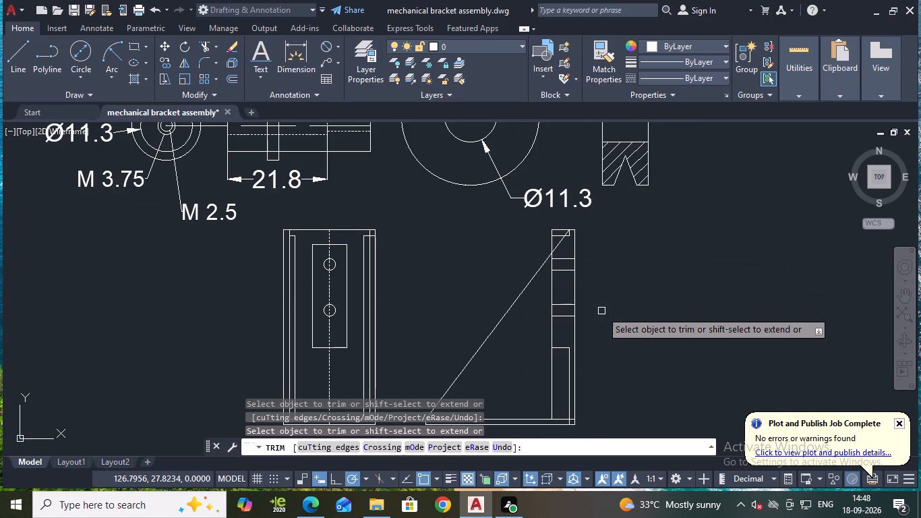
{"action": "key", "text": "Escape"}
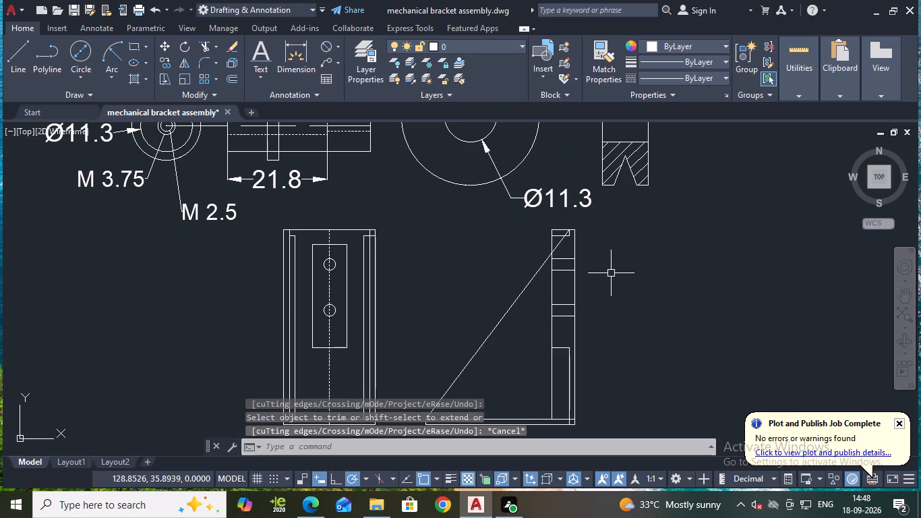
Save the drawing with the trimmed side profile.
{"action": "key", "text": "ctrl+s"}
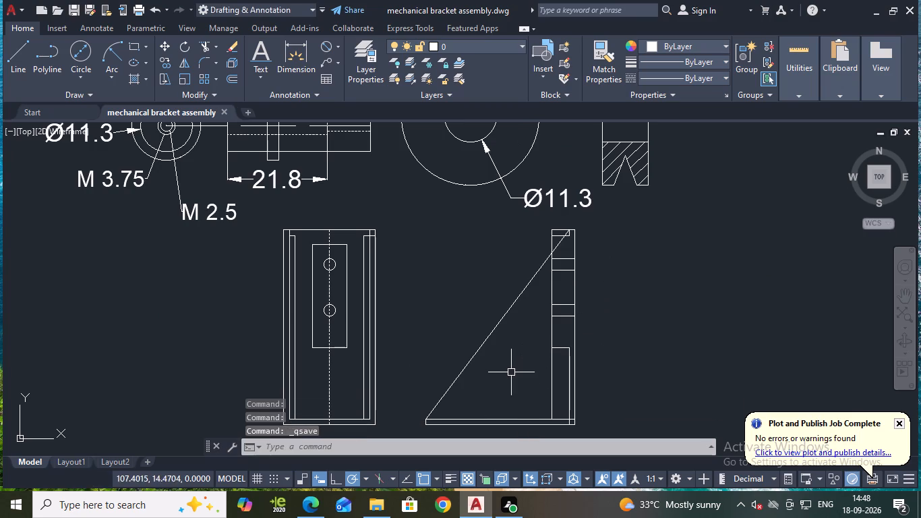
Trim the flange's inner thickness line where it crosses the base plate in the side view.
{"action": "middle_click_drag", "start_coordinate": [600, 363], "coordinate": [592, 284]}
{"action": "scroll", "coordinate": [589, 291], "scroll_direction": "up", "scroll_amount": 2}
{"action": "type", "text": "TR"}
{"action": "key", "text": "Return"}
{"action": "middle_click_drag", "start_coordinate": [566, 368], "coordinate": [577, 253]}
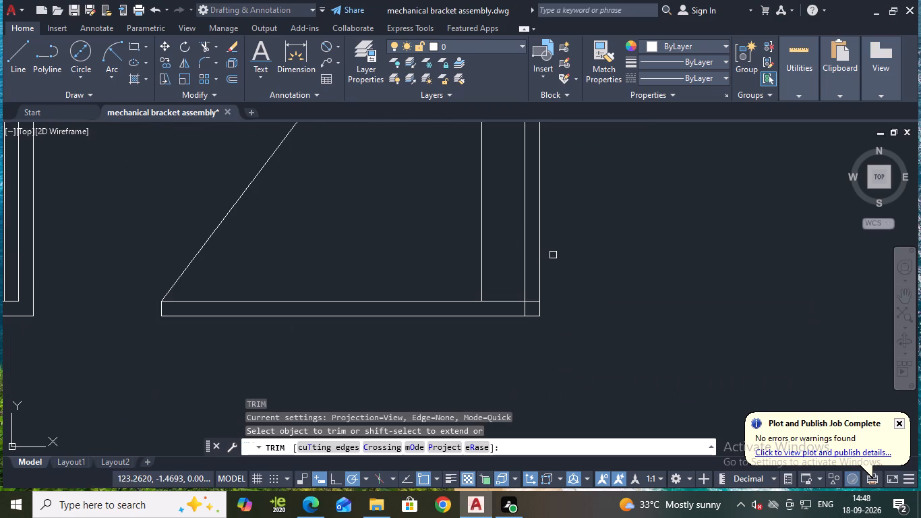
{"action": "left_click", "coordinate": [524, 310]}
{"action": "scroll", "coordinate": [553, 286], "scroll_direction": "down", "scroll_amount": 2}
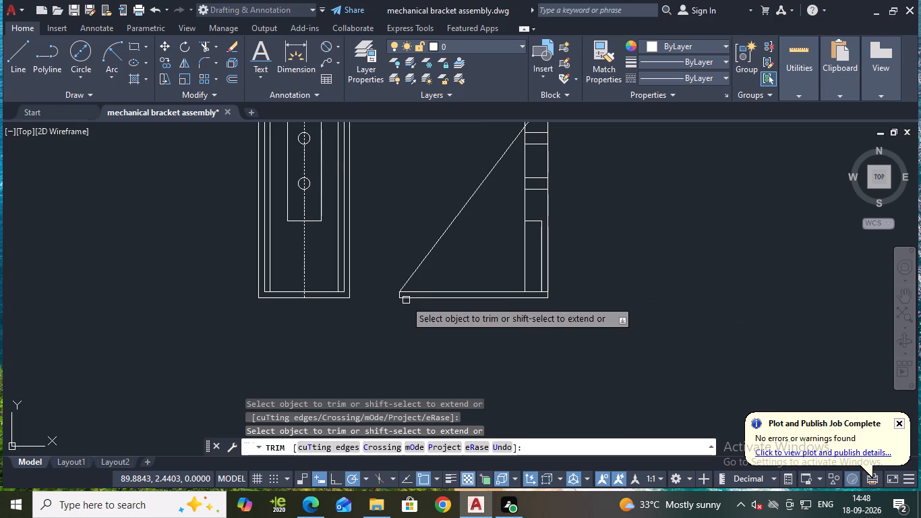
{"action": "middle_click_drag", "start_coordinate": [382, 314], "coordinate": [448, 357]}
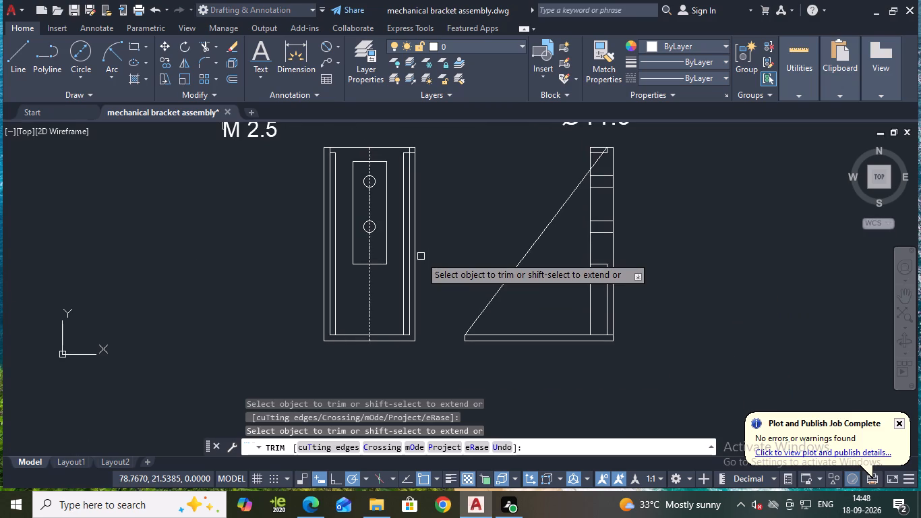
{"action": "key", "text": "Escape"}
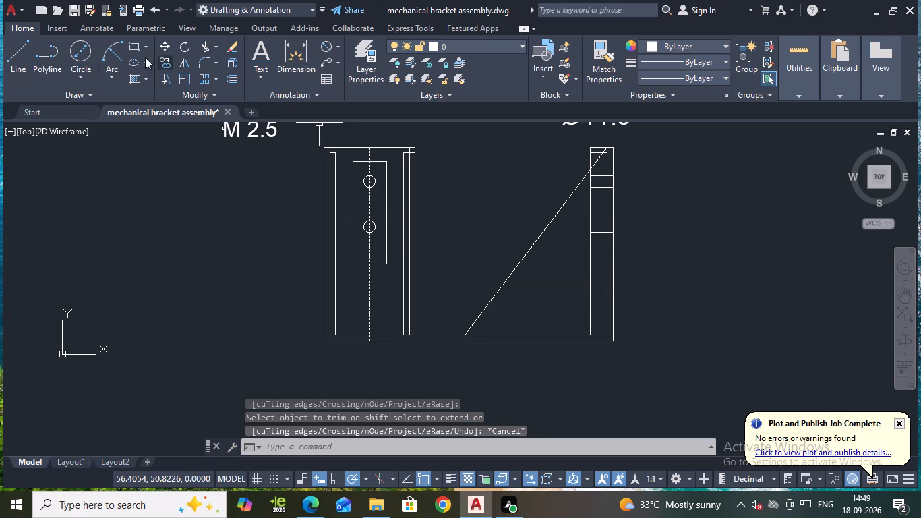
Add a linear dimension for the bracket's overall width below the front view.
{"action": "left_click", "coordinate": [340, 48]}
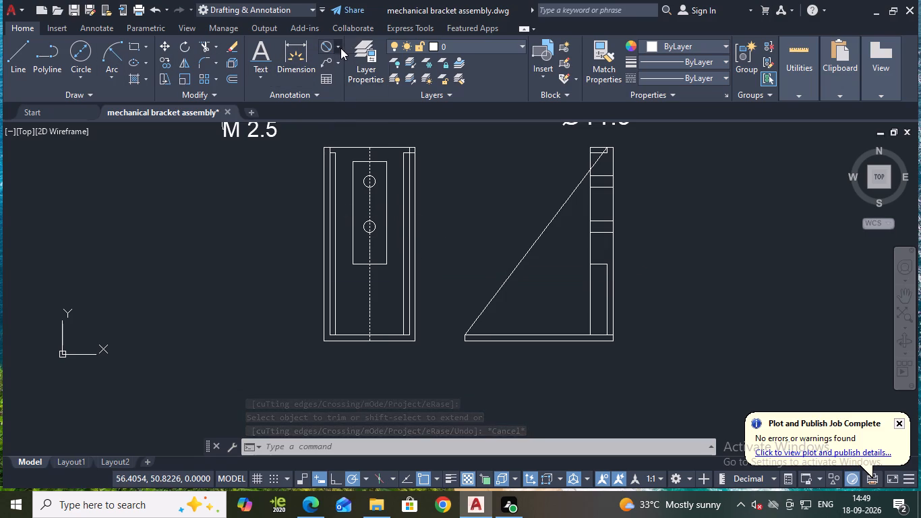
{"action": "left_click", "coordinate": [349, 65]}
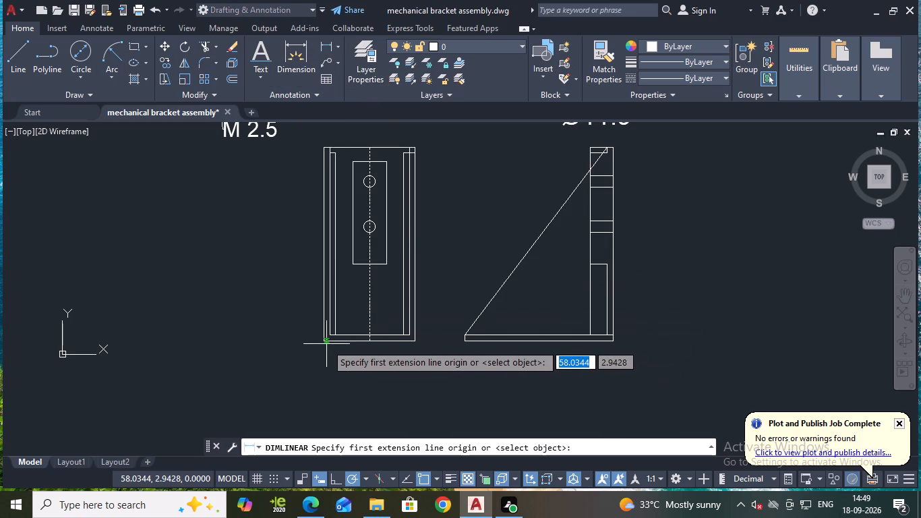
{"action": "left_click", "coordinate": [325, 343]}
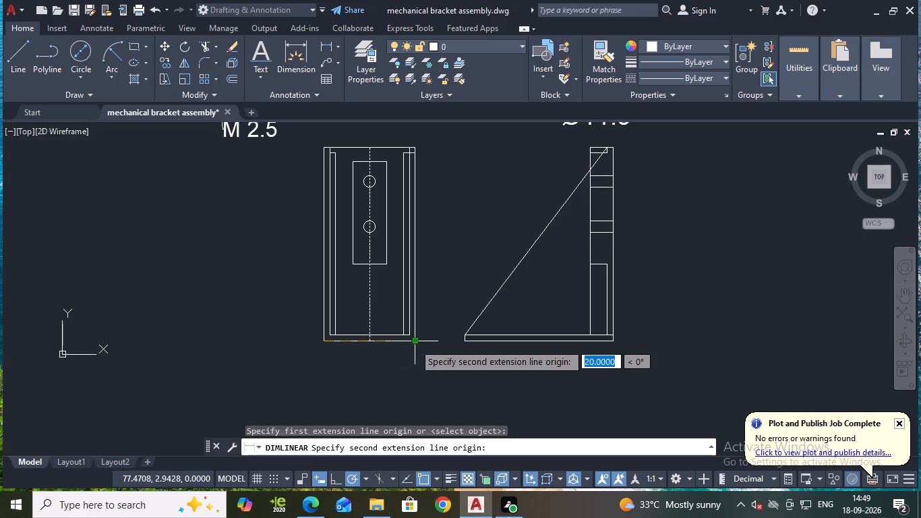
{"action": "left_click", "coordinate": [414, 343]}
{"action": "middle_click_drag", "start_coordinate": [409, 371], "coordinate": [406, 361]}
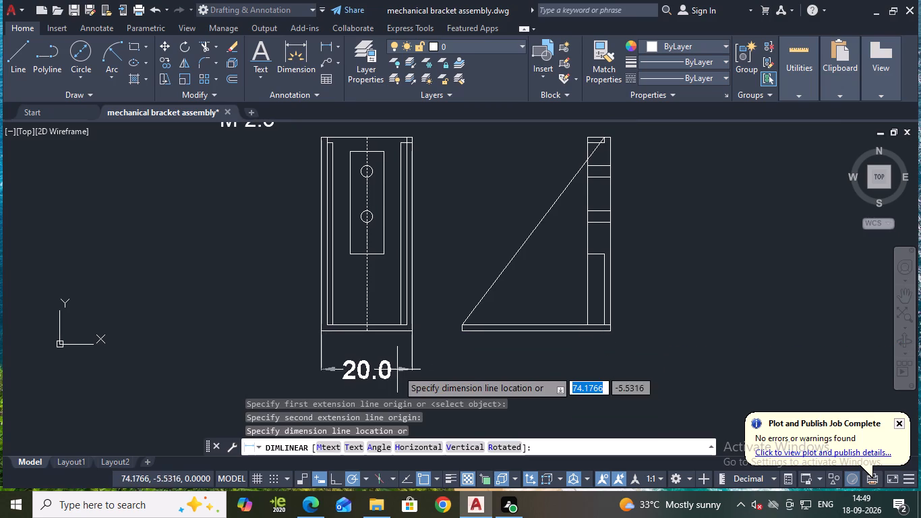
{"action": "left_click", "coordinate": [395, 357]}
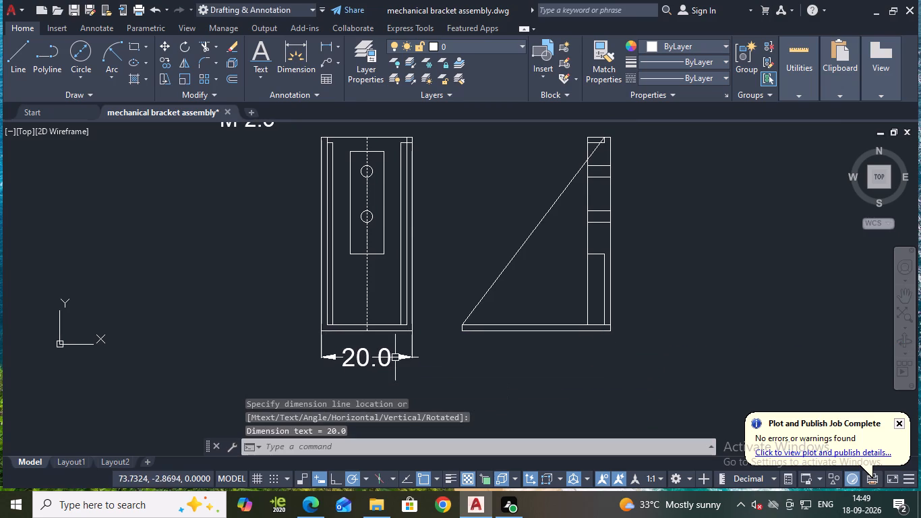
Dimension the height of the front view's inner rectangle, placing the dimension outside the bracket's left edge.
{"action": "key", "text": "space"}
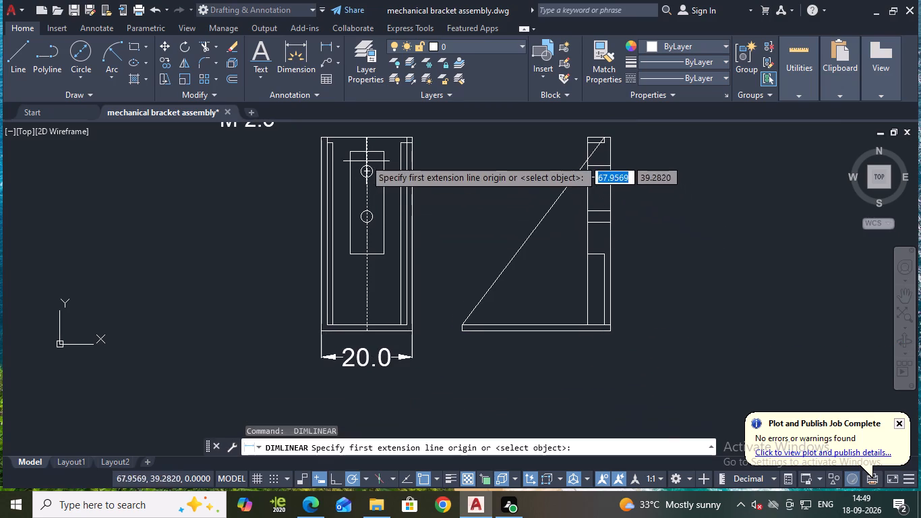
{"action": "left_click", "coordinate": [358, 151]}
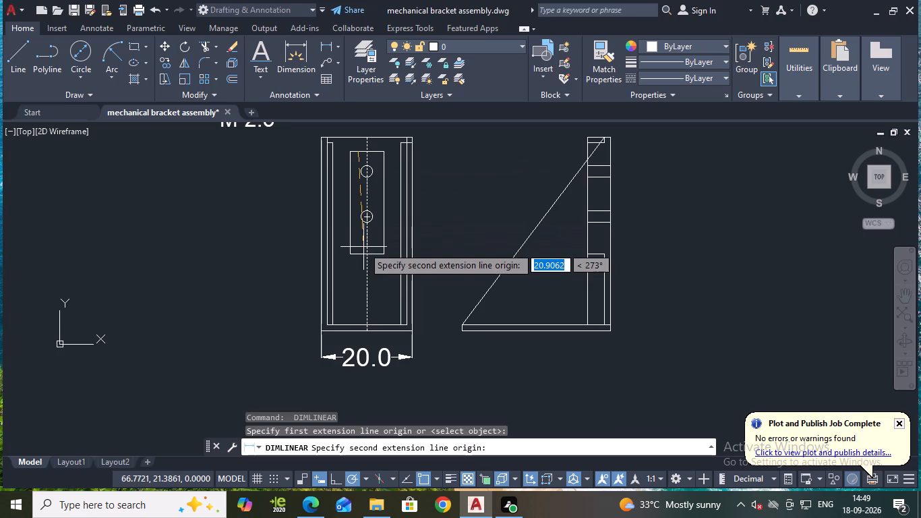
{"action": "left_click", "coordinate": [358, 253]}
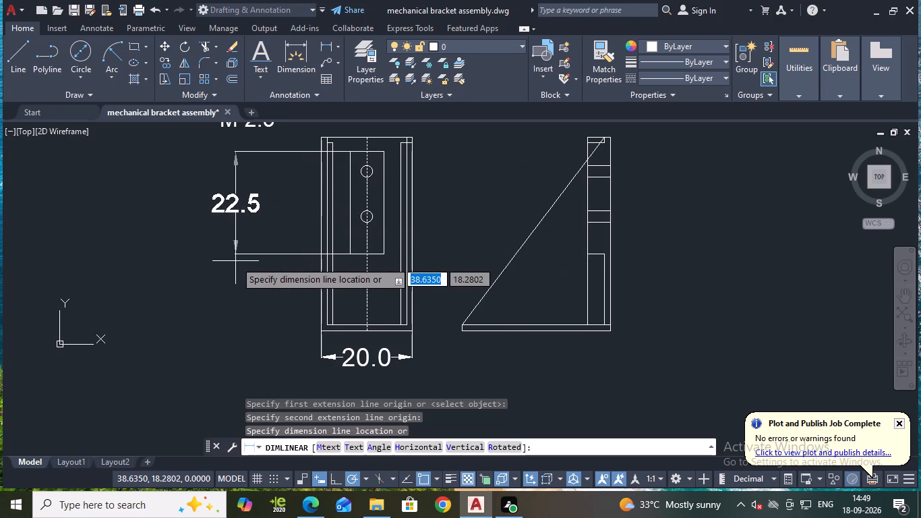
{"action": "left_click", "coordinate": [235, 261]}
Dimension the horizontal distance from the bracket's left outer edge to the inner rectangle, placing it inside the front view.
{"action": "key", "text": "space"}
{"action": "middle_click_drag", "start_coordinate": [397, 185], "coordinate": [406, 233]}
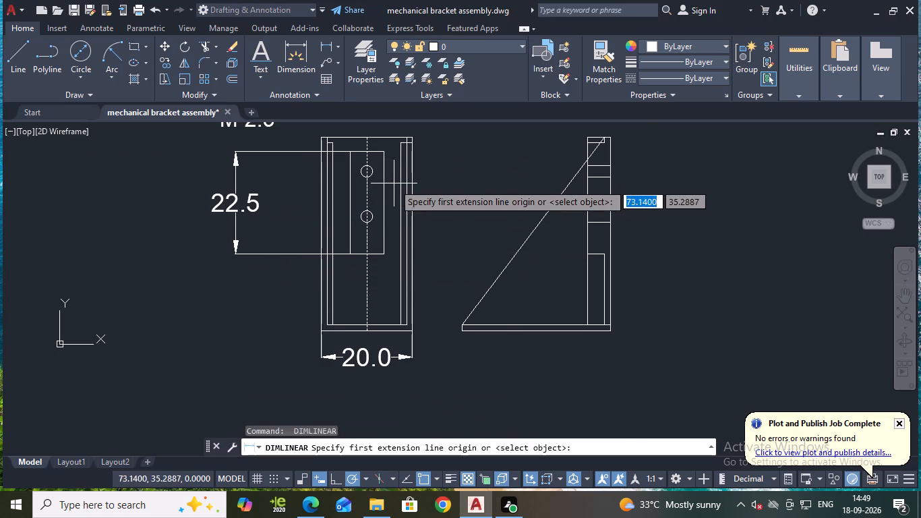
{"action": "scroll", "coordinate": [384, 175], "scroll_direction": "up", "scroll_amount": 2}
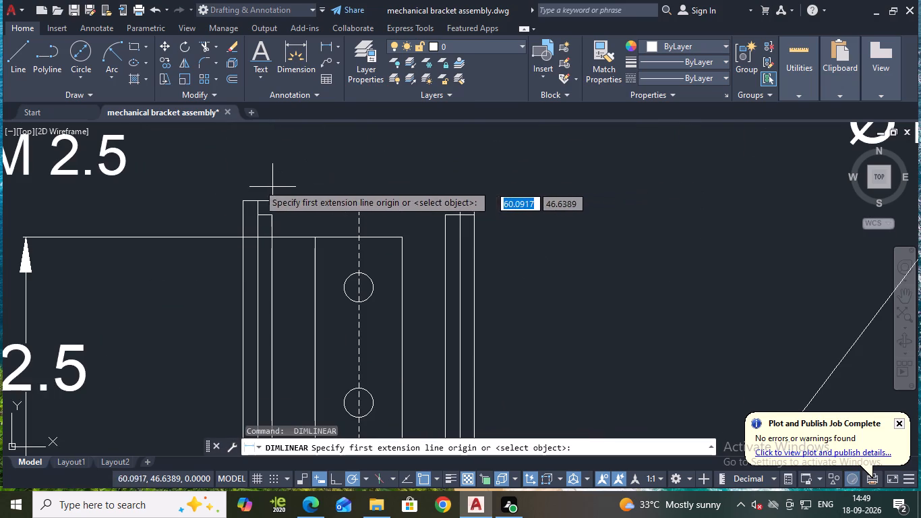
{"action": "left_click", "coordinate": [313, 236]}
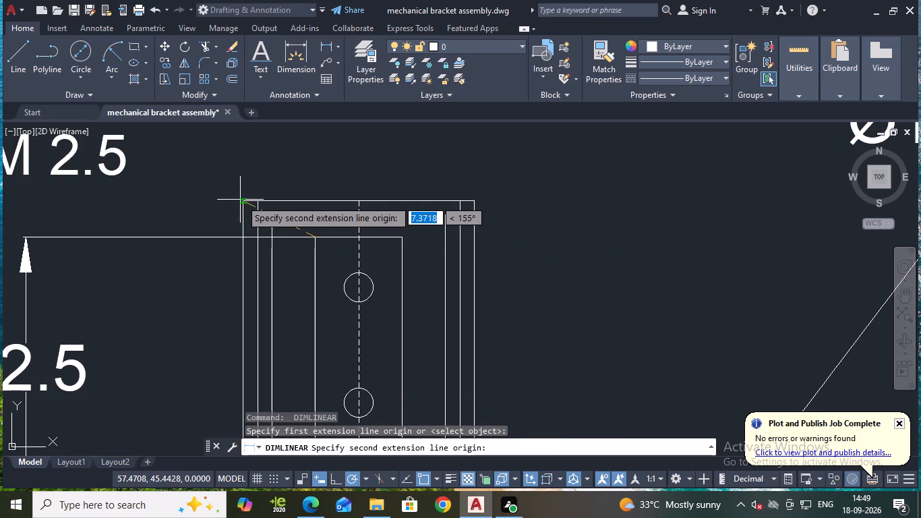
{"action": "left_click", "coordinate": [242, 200]}
{"action": "middle_click_drag", "start_coordinate": [308, 157], "coordinate": [310, 161]}
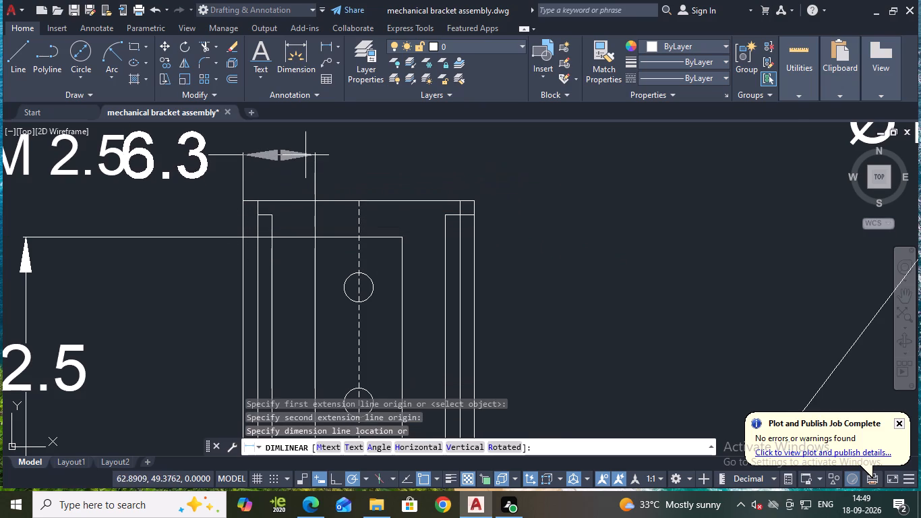
{"action": "middle_click_drag", "start_coordinate": [310, 161], "coordinate": [307, 214]}
{"action": "scroll", "coordinate": [306, 192], "scroll_direction": "down", "scroll_amount": 2}
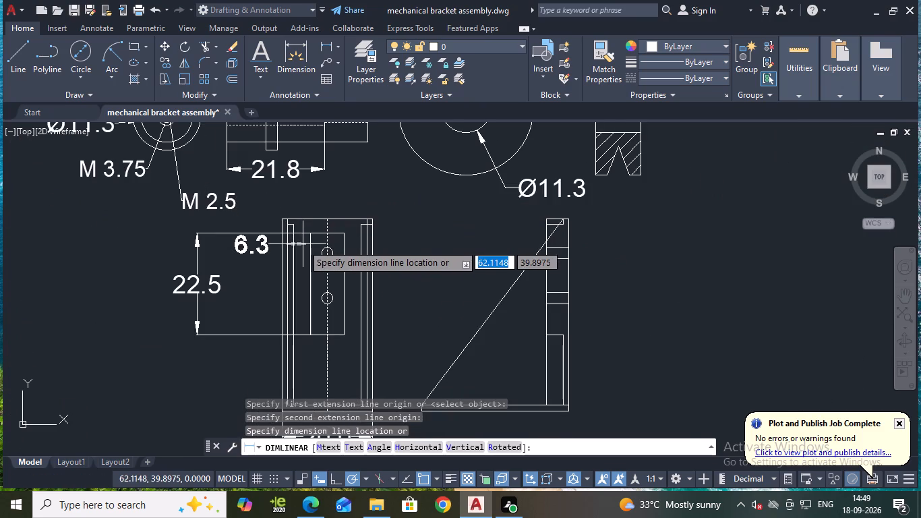
{"action": "left_click", "coordinate": [302, 246]}
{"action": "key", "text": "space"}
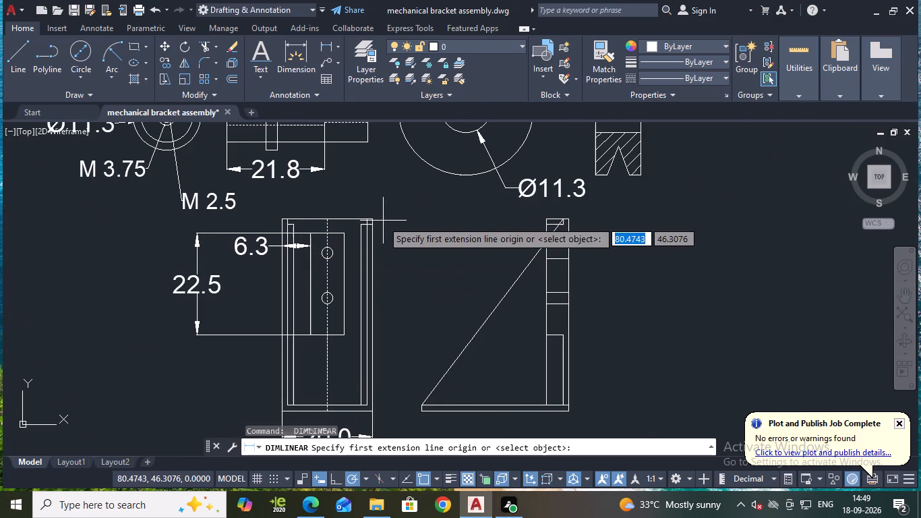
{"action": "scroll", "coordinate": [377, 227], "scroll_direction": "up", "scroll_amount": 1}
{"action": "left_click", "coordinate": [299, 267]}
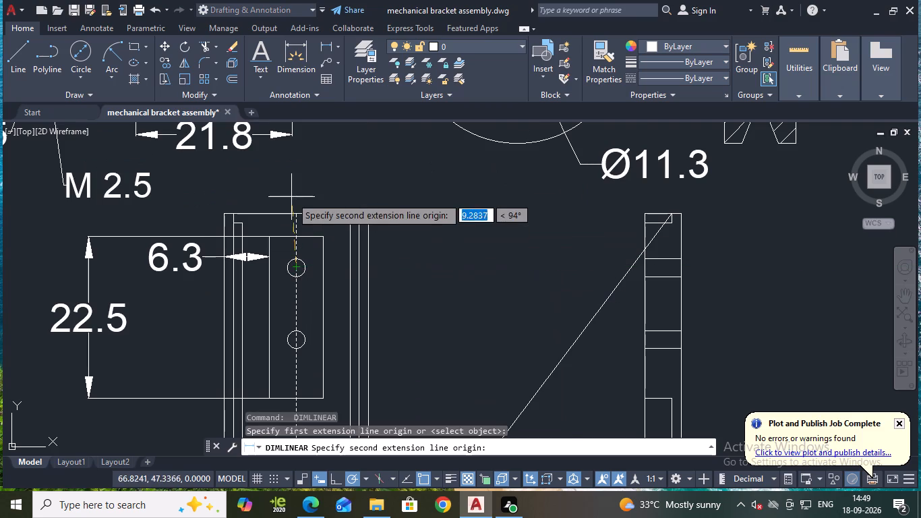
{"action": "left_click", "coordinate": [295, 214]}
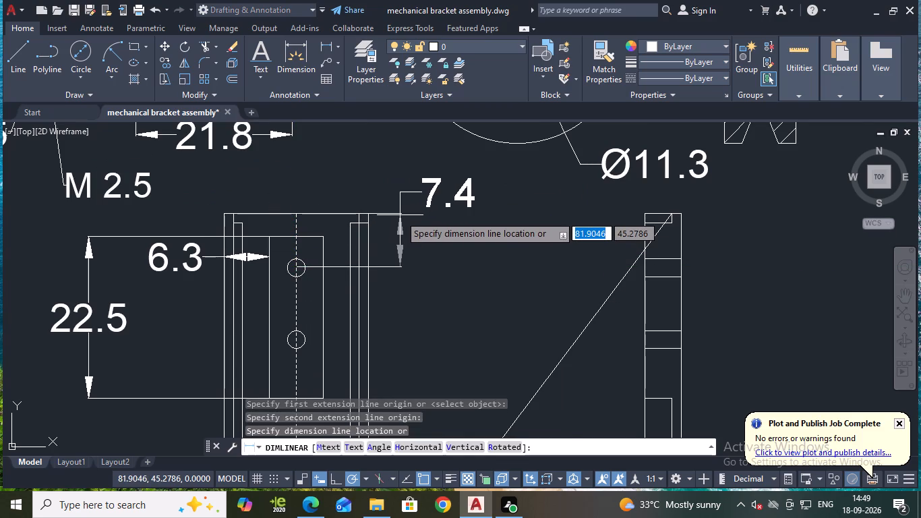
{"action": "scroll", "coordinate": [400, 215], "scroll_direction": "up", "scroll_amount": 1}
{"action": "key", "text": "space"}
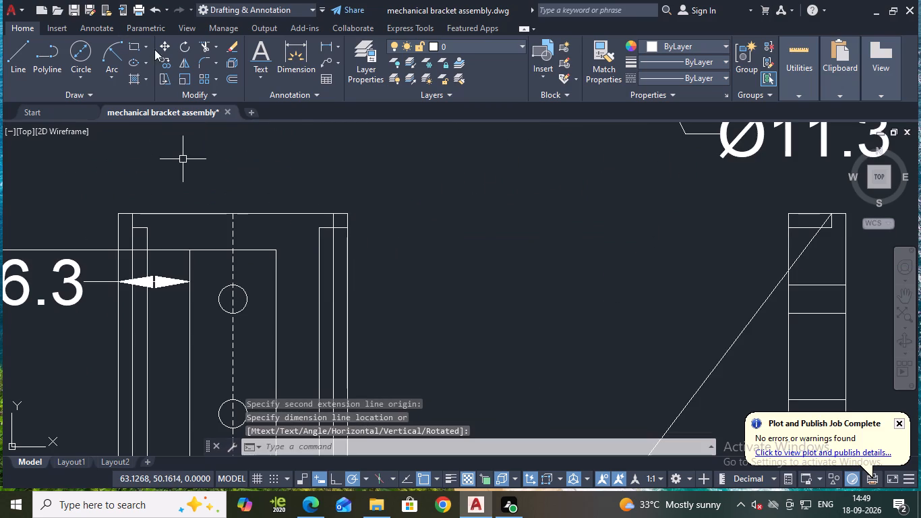
Dimension the vertical distance from the bracket's top edge to the upper hole's centre, placed right of the front view.
{"action": "left_click", "coordinate": [321, 44]}
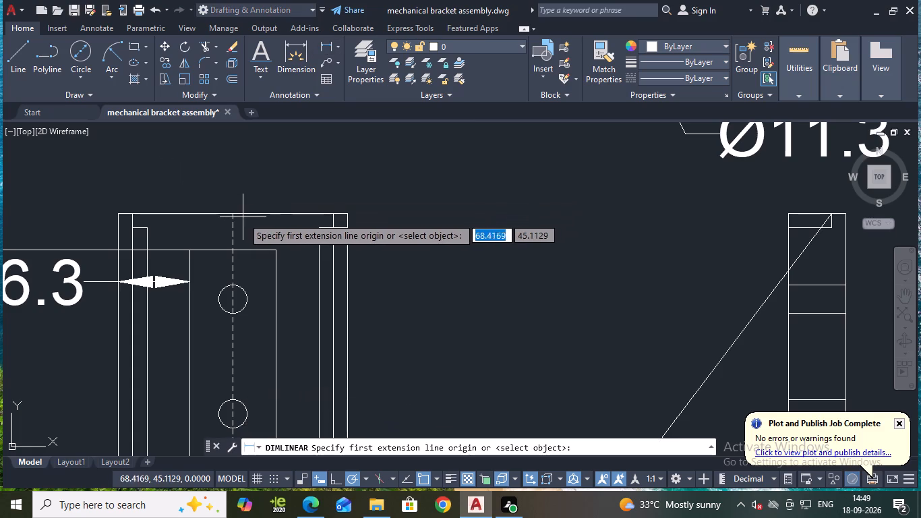
{"action": "left_click", "coordinate": [234, 215]}
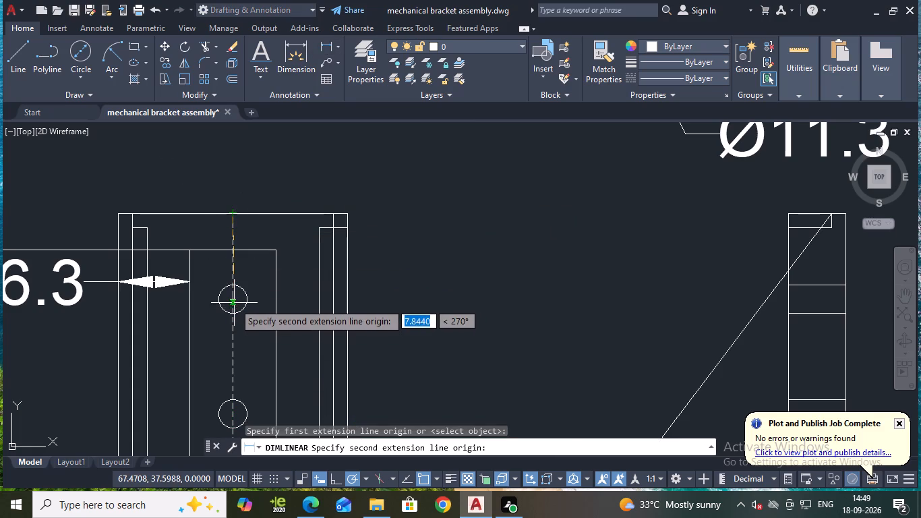
{"action": "left_click", "coordinate": [234, 301]}
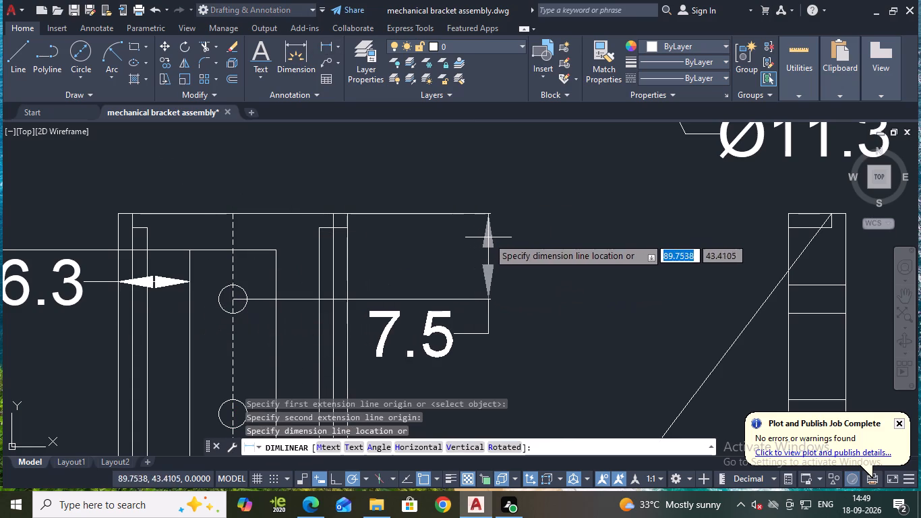
{"action": "left_click", "coordinate": [489, 237]}
{"action": "middle_click_drag", "start_coordinate": [517, 240], "coordinate": [566, 173]}
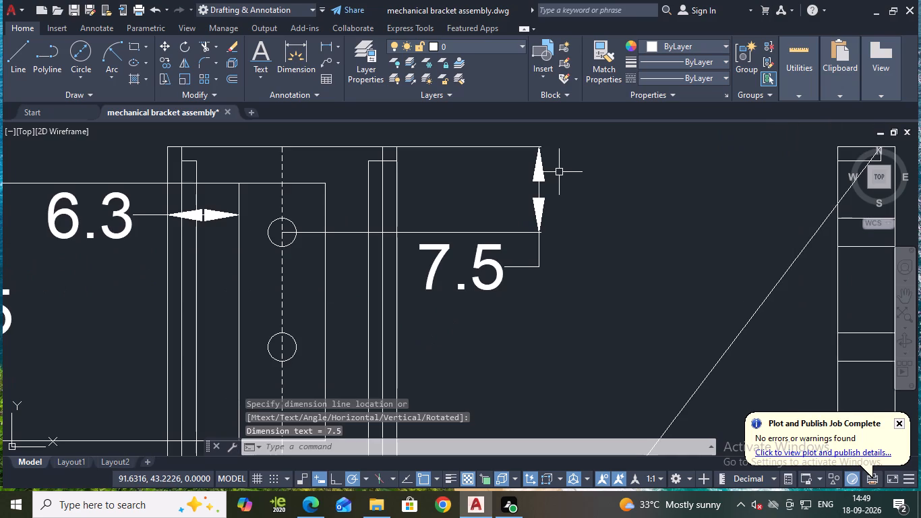
Save the drawing.
{"action": "key", "text": "ctrl+s"}
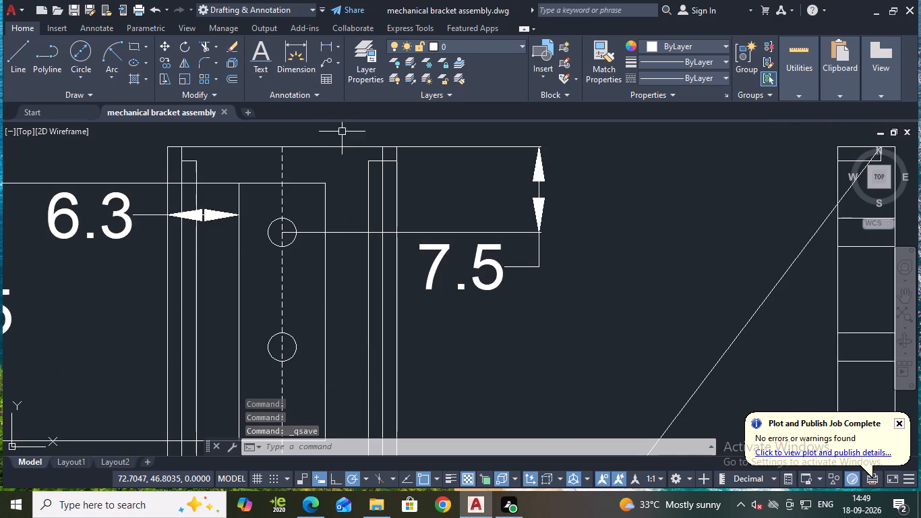
Trim the base plate's top line between the flange's inner thickness line and its outer edge in the side view.
{"action": "scroll", "coordinate": [372, 154], "scroll_direction": "down", "scroll_amount": 1}
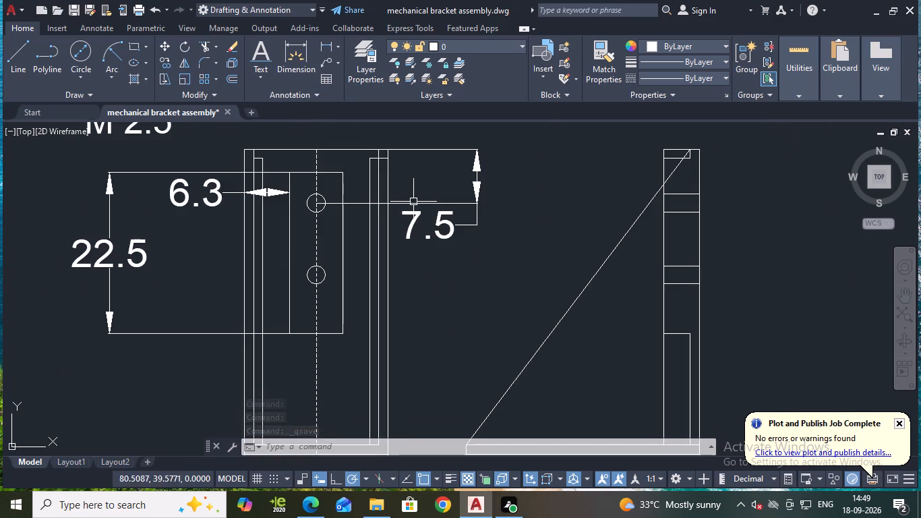
{"action": "scroll", "coordinate": [416, 204], "scroll_direction": "down", "scroll_amount": 1}
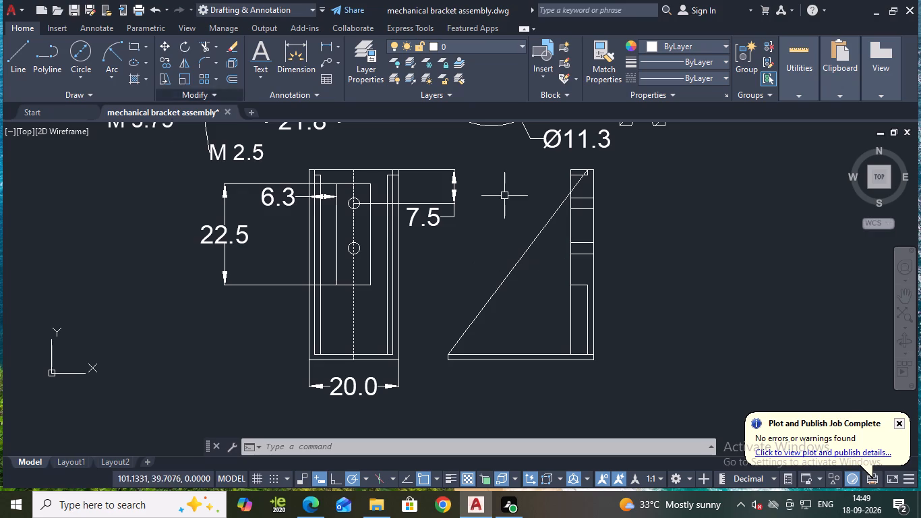
{"action": "scroll", "coordinate": [603, 347], "scroll_direction": "up", "scroll_amount": 1}
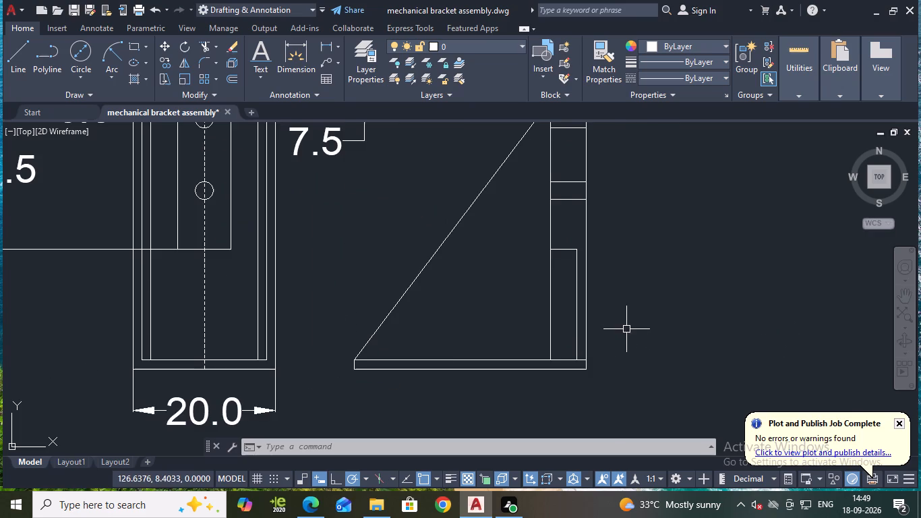
{"action": "type", "text": "TR"}
{"action": "key", "text": "Return"}
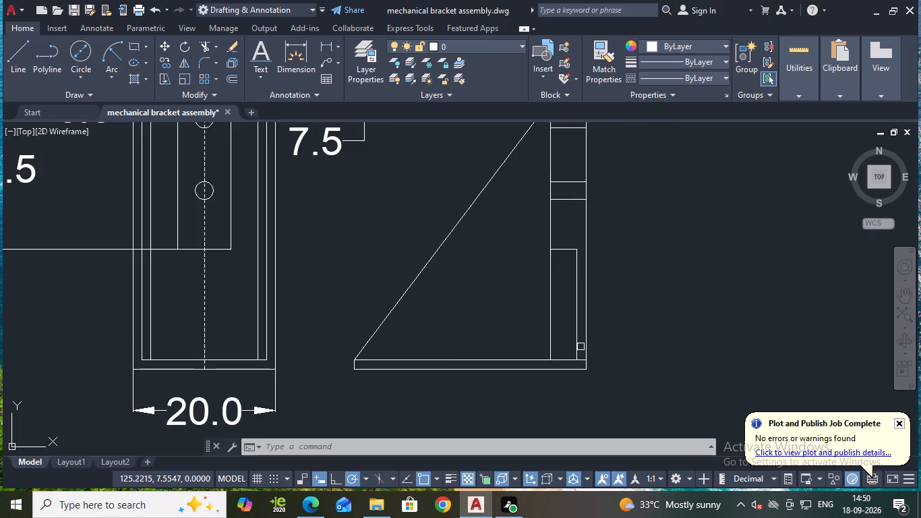
{"action": "scroll", "coordinate": [586, 362], "scroll_direction": "up", "scroll_amount": 3}
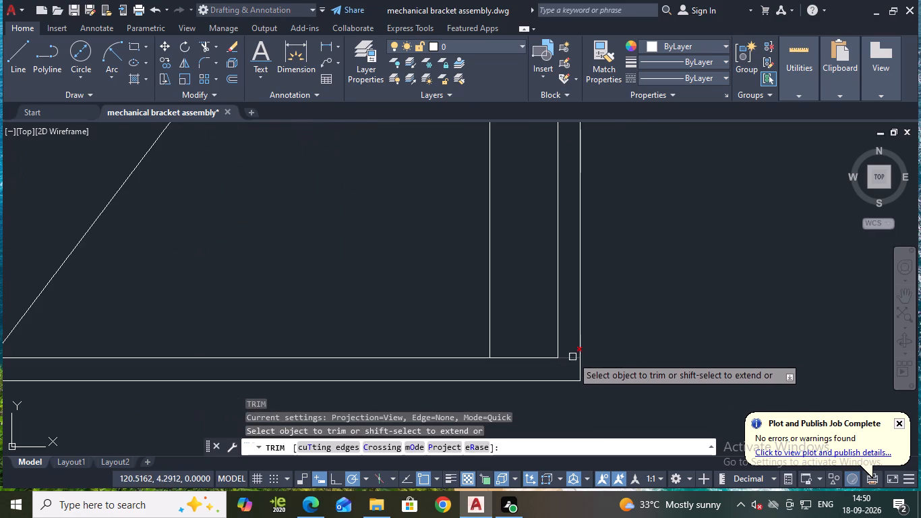
{"action": "left_click", "coordinate": [572, 357]}
{"action": "scroll", "coordinate": [659, 264], "scroll_direction": "down", "scroll_amount": 1}
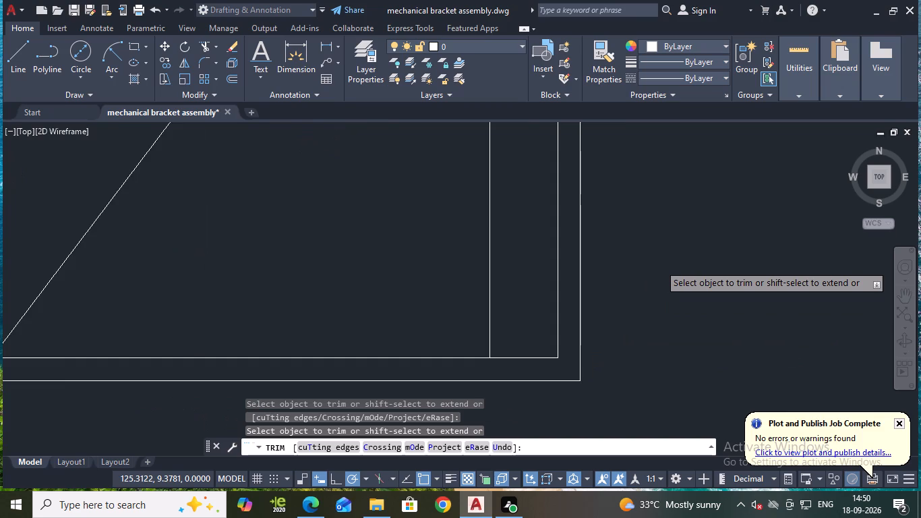
{"action": "scroll", "coordinate": [659, 264], "scroll_direction": "down", "scroll_amount": 1}
{"action": "key", "text": "Escape"}
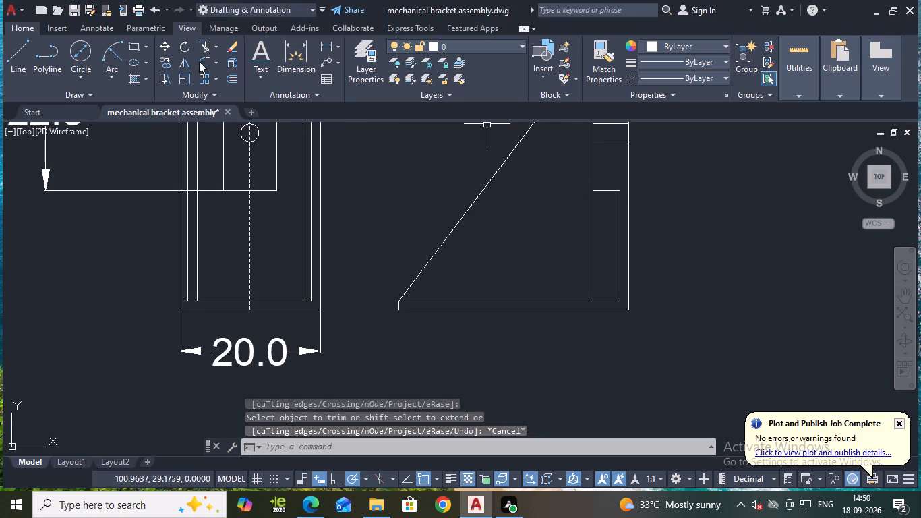
Hatch the side view's connected base plate and lower flange section, setting the hatch scale to 8.
{"action": "left_click", "coordinate": [133, 77]}
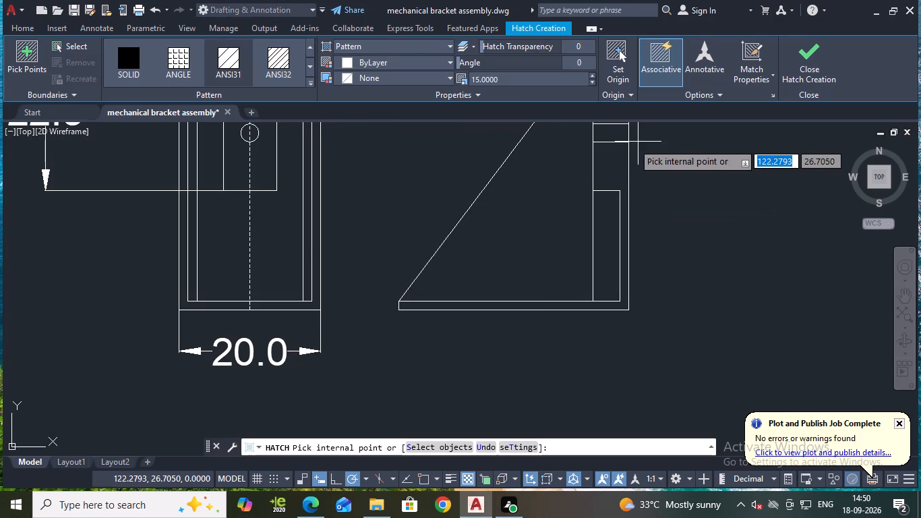
{"action": "left_click", "coordinate": [620, 172]}
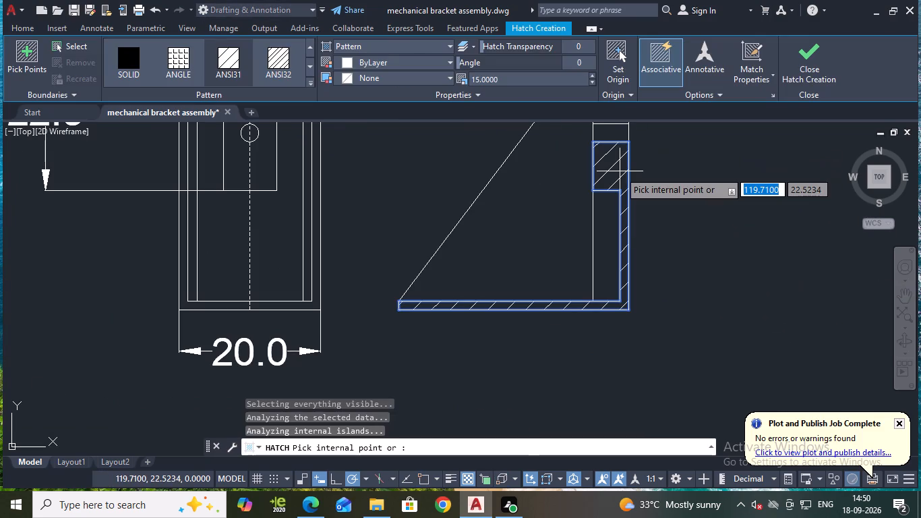
{"action": "left_click", "coordinate": [538, 81]}
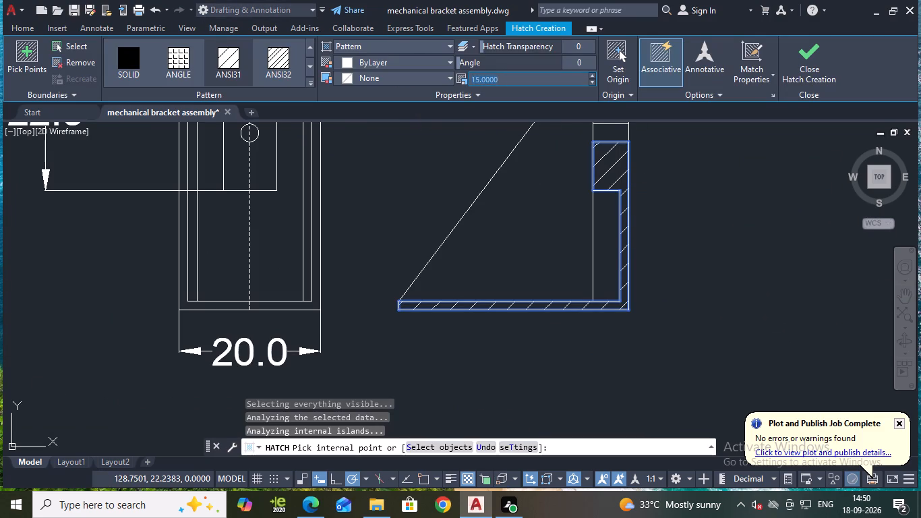
{"action": "type", "text": "10"}
{"action": "key", "text": "Return"}
{"action": "left_click", "coordinate": [538, 81]}
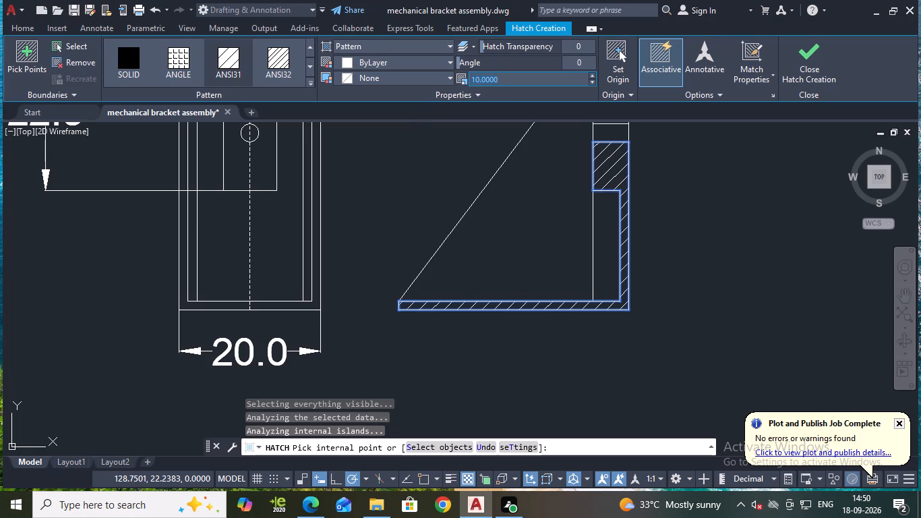
{"action": "key", "text": "8"}
{"action": "key", "text": "Return"}
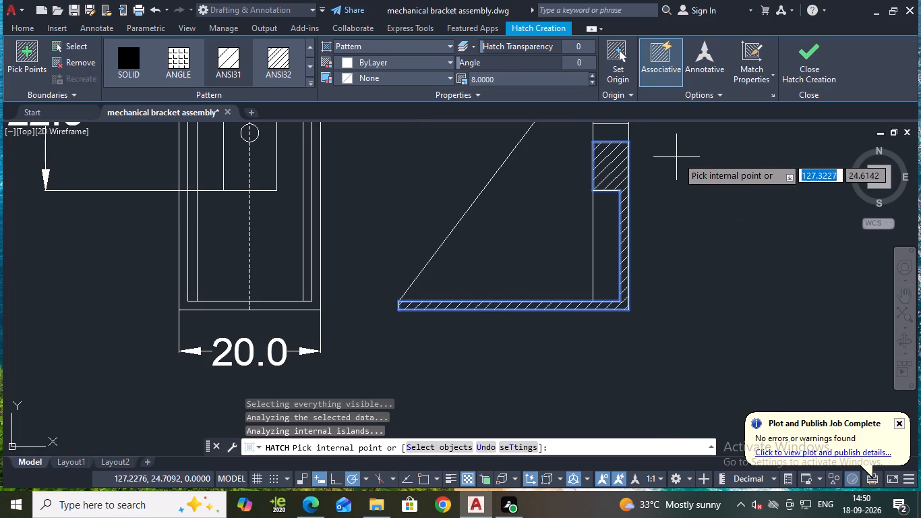
Add the flange areas above the upper hole and between the two holes to the hatch, then finish it.
{"action": "middle_click_drag", "start_coordinate": [679, 159], "coordinate": [620, 308]}
{"action": "left_click", "coordinate": [562, 187]}
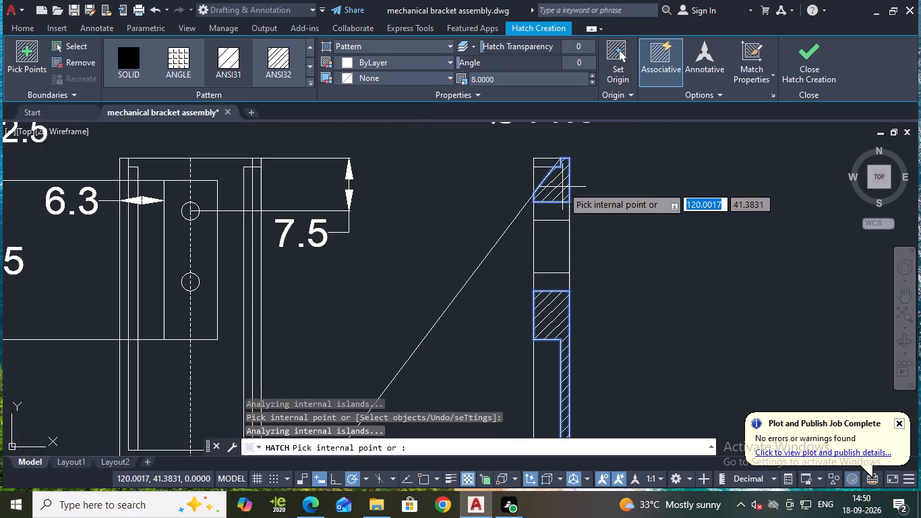
{"action": "left_click", "coordinate": [540, 177]}
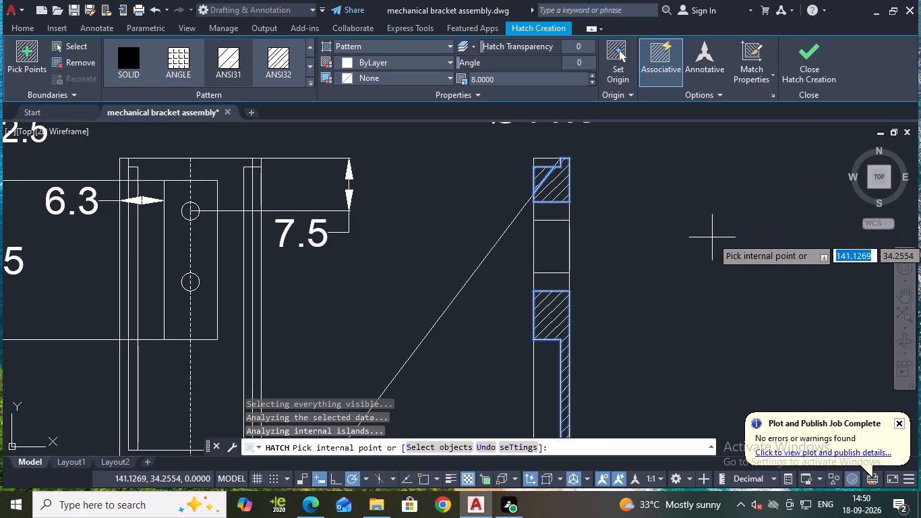
{"action": "left_click", "coordinate": [541, 246]}
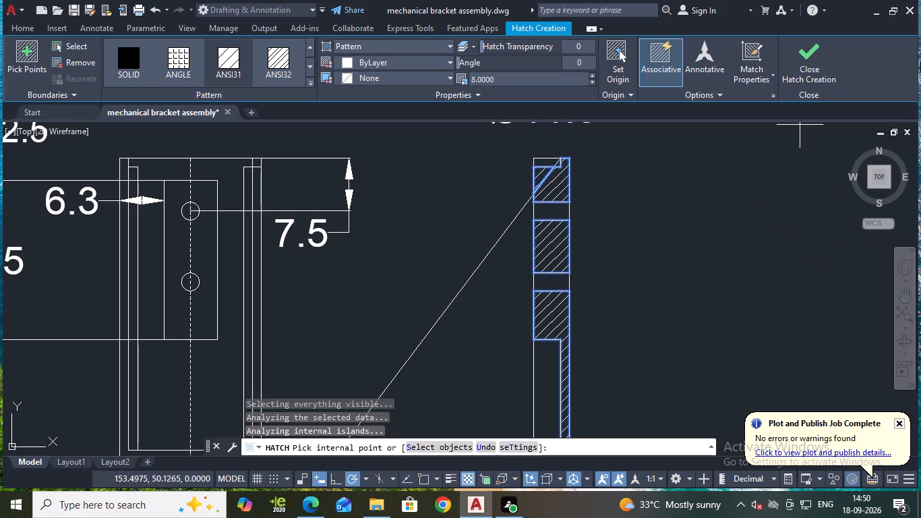
{"action": "left_click", "coordinate": [804, 50]}
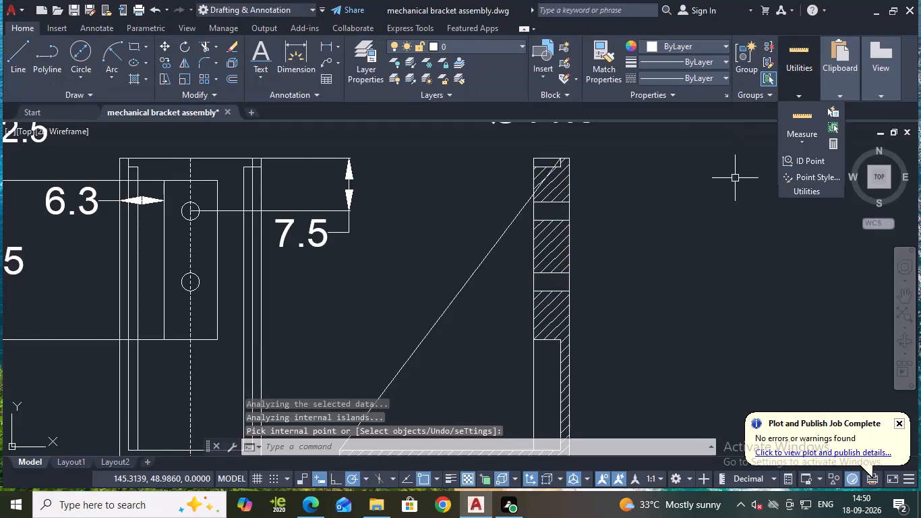
{"action": "scroll", "coordinate": [670, 265], "scroll_direction": "down", "scroll_amount": 2}
{"action": "key", "text": "Escape"}
Save the drawing.
{"action": "key", "text": "ctrl+s"}
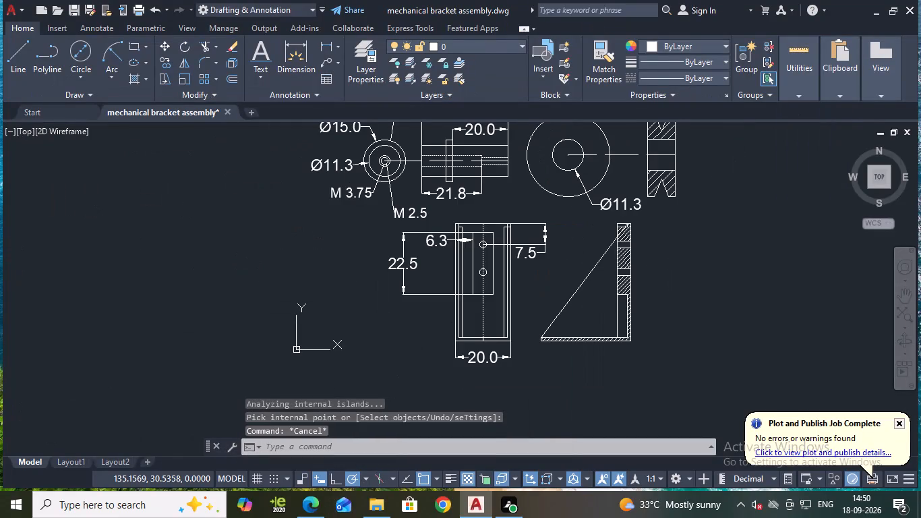
Dimension the base plate's thickness at its free end, placing it left of the side view.
{"action": "scroll", "coordinate": [532, 232], "scroll_direction": "up", "scroll_amount": 1}
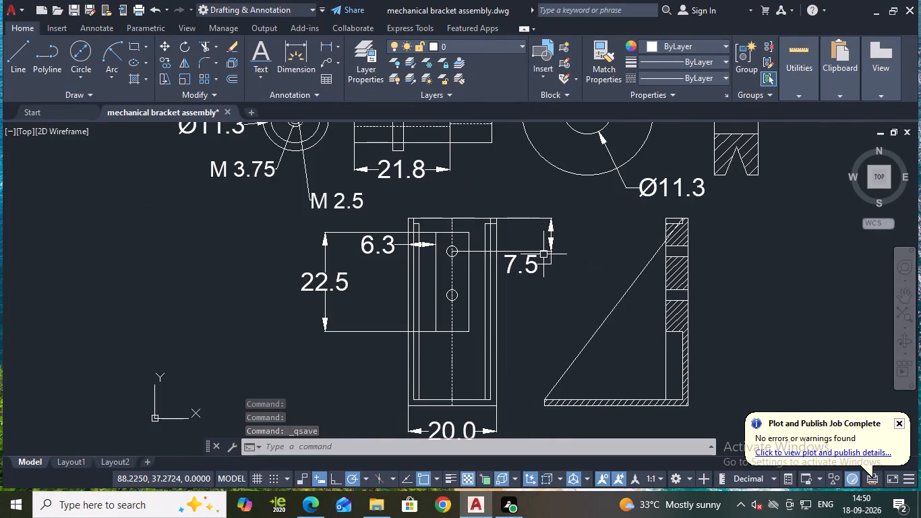
{"action": "left_click", "coordinate": [326, 45]}
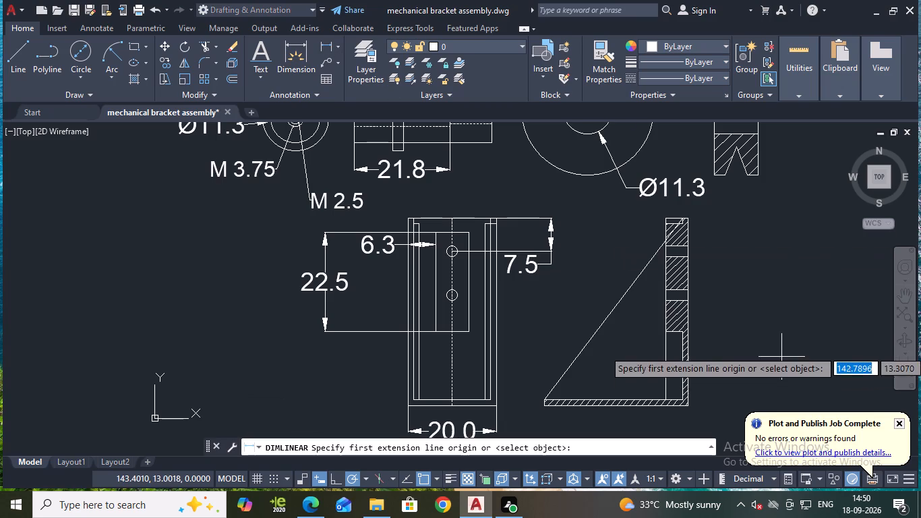
{"action": "middle_click_drag", "start_coordinate": [765, 314], "coordinate": [717, 253]}
{"action": "middle_click_drag", "start_coordinate": [696, 331], "coordinate": [661, 239]}
{"action": "scroll", "coordinate": [450, 256], "scroll_direction": "up", "scroll_amount": 2}
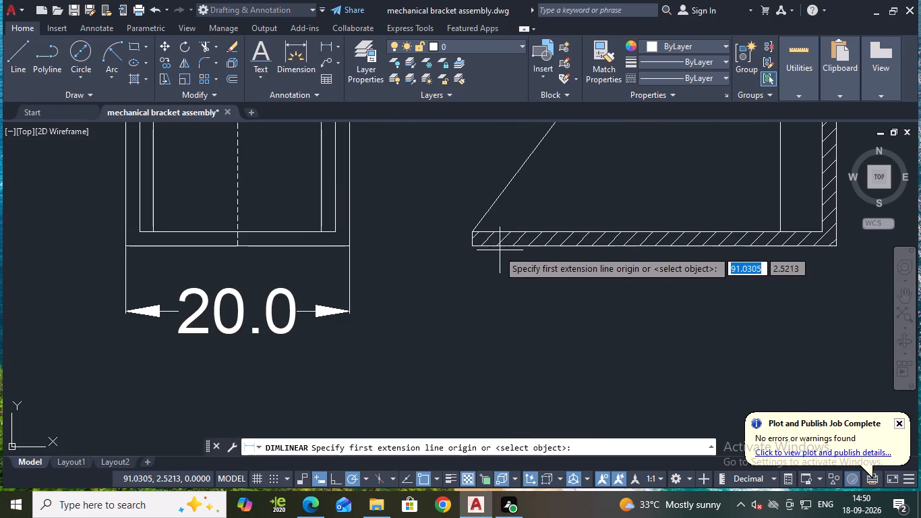
{"action": "left_click", "coordinate": [471, 246]}
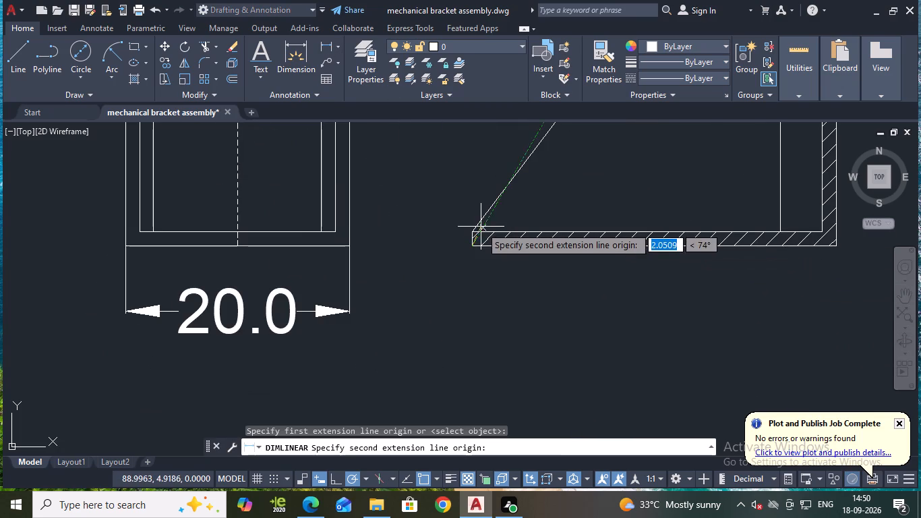
{"action": "left_click", "coordinate": [474, 233]}
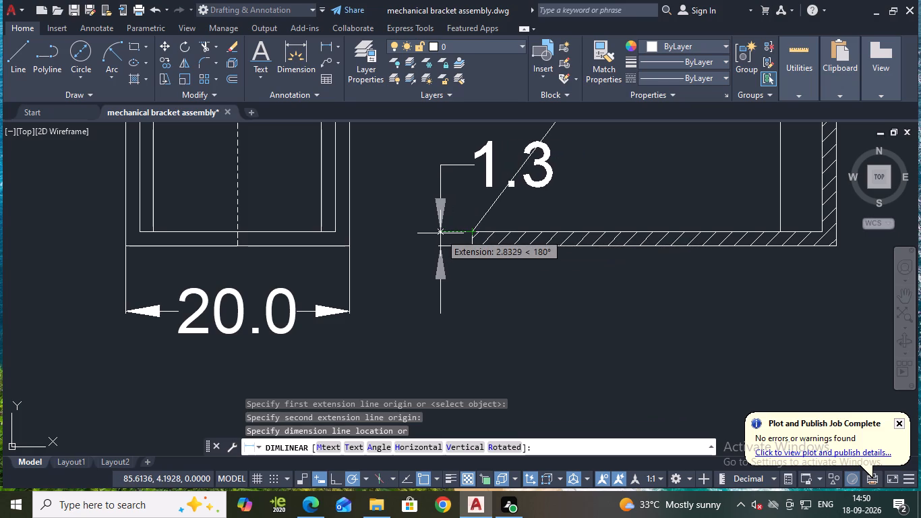
{"action": "scroll", "coordinate": [440, 233], "scroll_direction": "up", "scroll_amount": 2}
{"action": "left_click", "coordinate": [440, 232]}
Dimension the overall horizontal length of the base plate, placing it below the side view.
{"action": "scroll", "coordinate": [500, 239], "scroll_direction": "down", "scroll_amount": 3}
{"action": "key", "text": "space"}
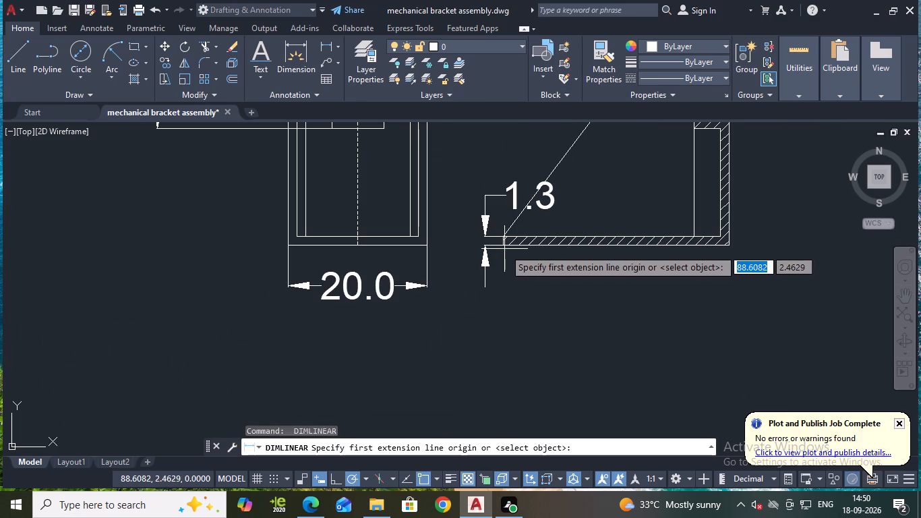
{"action": "left_click", "coordinate": [504, 246]}
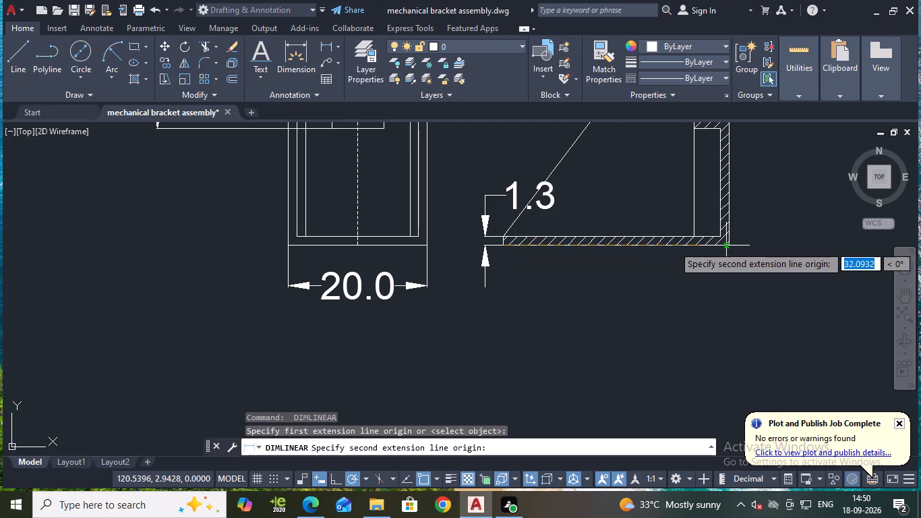
{"action": "left_click", "coordinate": [727, 246]}
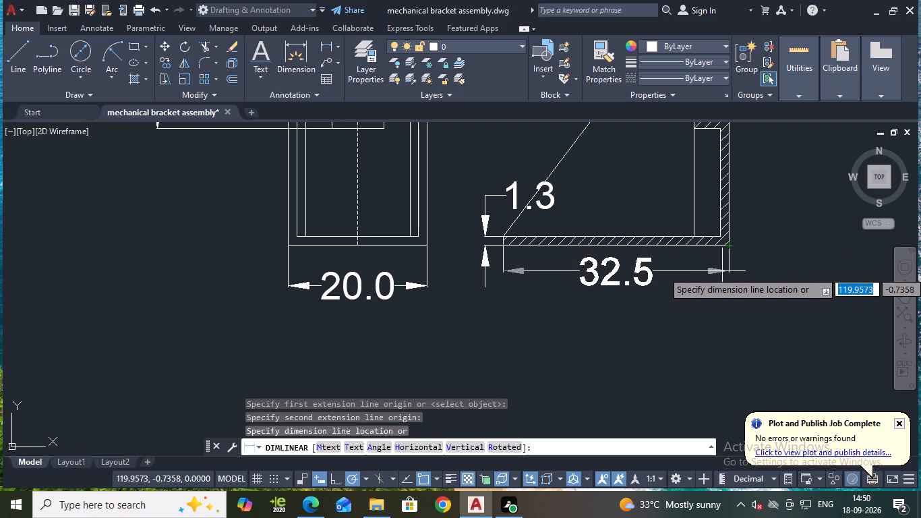
{"action": "left_click", "coordinate": [717, 301]}
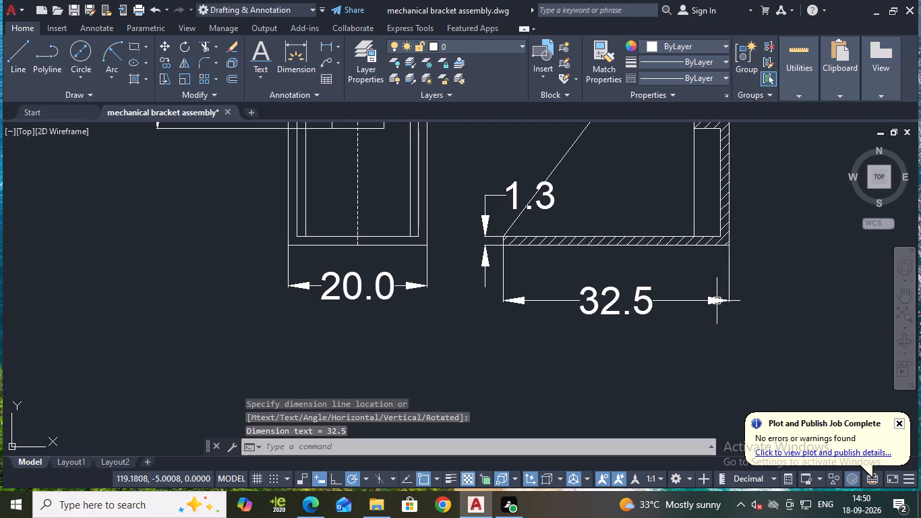
Dimension the thin flange wall's horizontal thickness just above the base plate, with the text right of the side view.
{"action": "middle_click_drag", "start_coordinate": [745, 249], "coordinate": [711, 307]}
{"action": "scroll", "coordinate": [681, 306], "scroll_direction": "up", "scroll_amount": 1}
{"action": "key", "text": "space"}
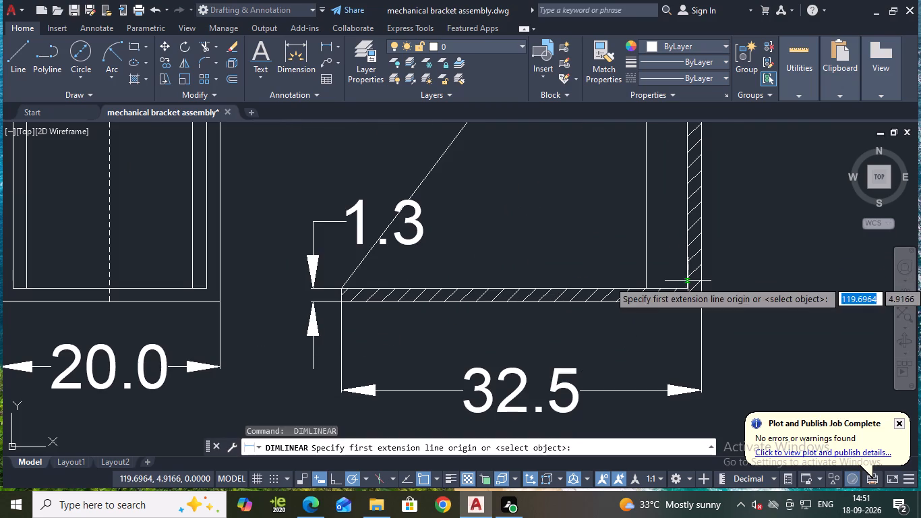
{"action": "left_click", "coordinate": [687, 281]}
{"action": "left_click", "coordinate": [702, 279]}
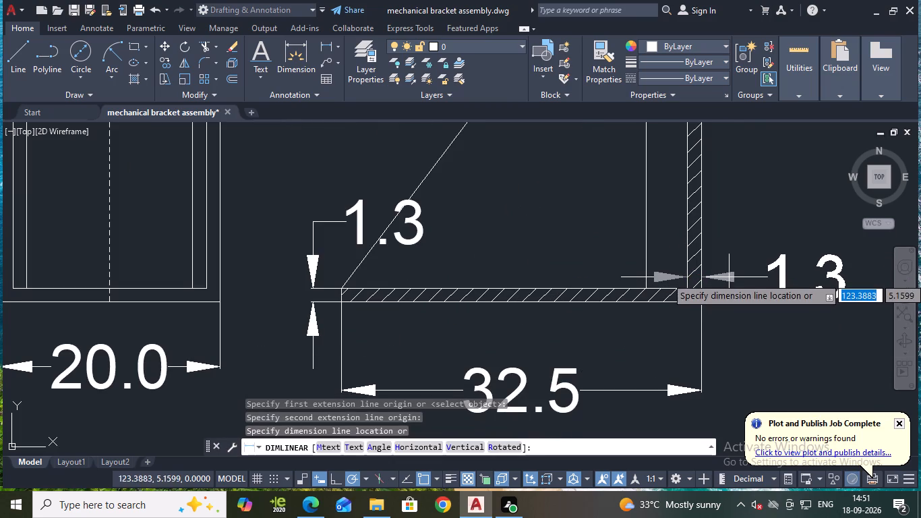
{"action": "left_click", "coordinate": [729, 276]}
Dimension the side view's overall height from the flange's top corner to the base's bottom corner, placing it on the right.
{"action": "scroll", "coordinate": [737, 257], "scroll_direction": "down", "scroll_amount": 1}
{"action": "middle_click_drag", "start_coordinate": [750, 240], "coordinate": [715, 367]}
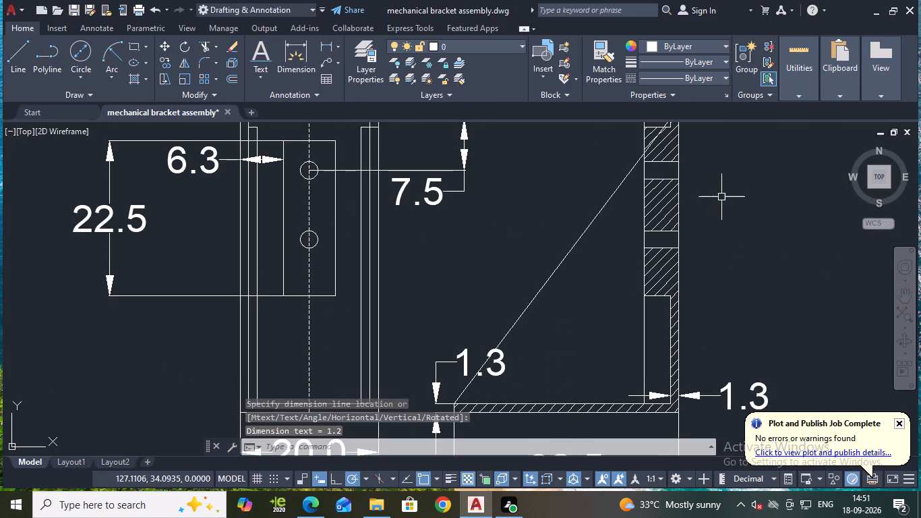
{"action": "key", "text": "space"}
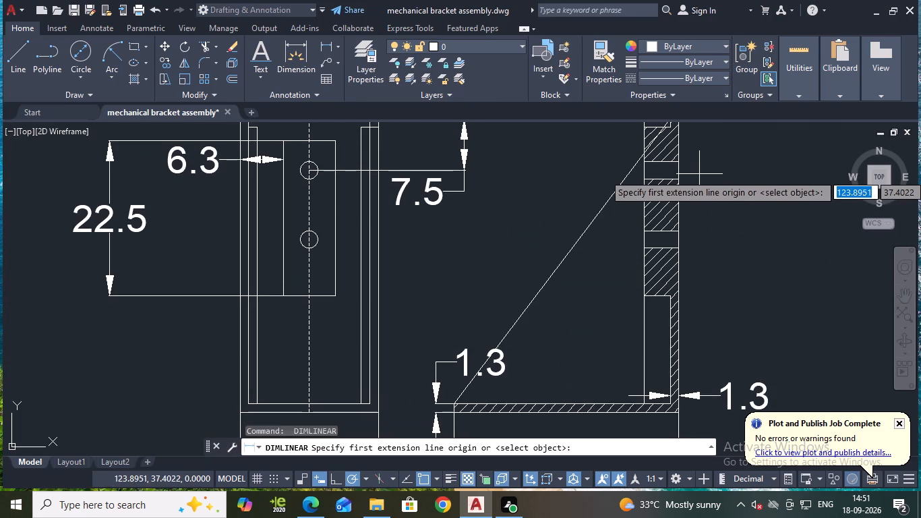
{"action": "scroll", "coordinate": [705, 157], "scroll_direction": "down", "scroll_amount": 2}
{"action": "scroll", "coordinate": [710, 151], "scroll_direction": "up", "scroll_amount": 2}
{"action": "middle_click_drag", "start_coordinate": [681, 145], "coordinate": [676, 143]}
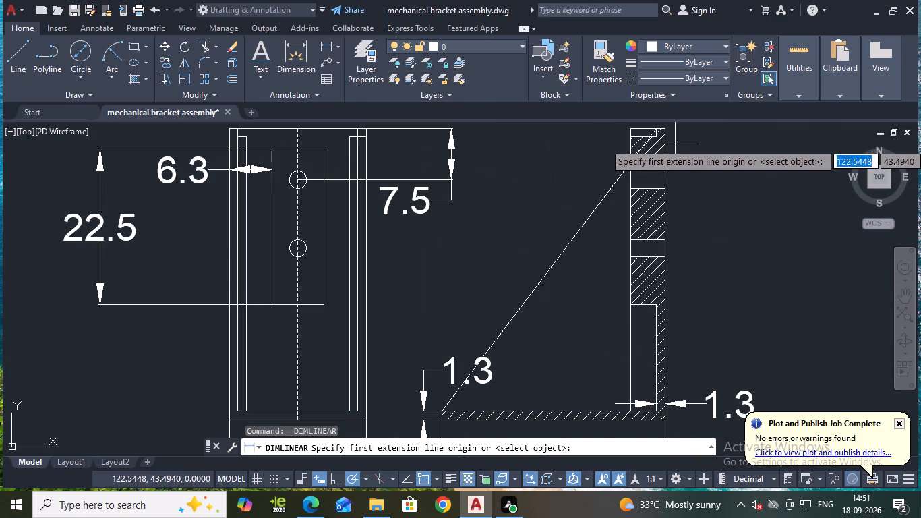
{"action": "middle_click_drag", "start_coordinate": [676, 143], "coordinate": [681, 258]}
{"action": "scroll", "coordinate": [674, 248], "scroll_direction": "up", "scroll_amount": 2}
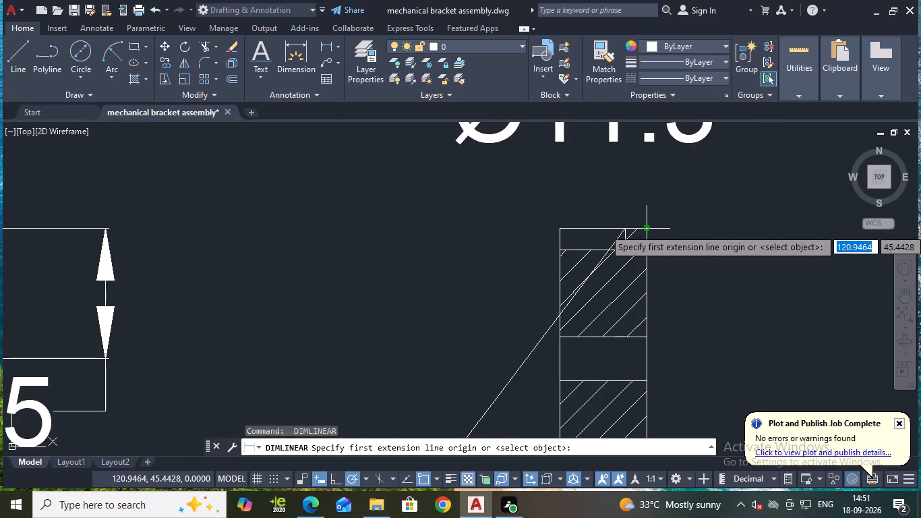
{"action": "left_click", "coordinate": [648, 229]}
{"action": "scroll", "coordinate": [720, 261], "scroll_direction": "down", "scroll_amount": 3}
{"action": "middle_click_drag", "start_coordinate": [736, 297], "coordinate": [659, 171]}
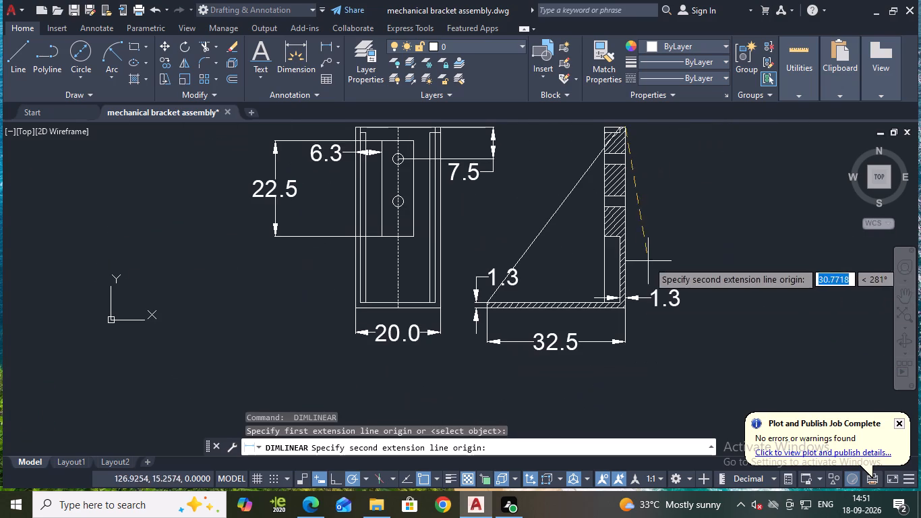
{"action": "left_click", "coordinate": [624, 306]}
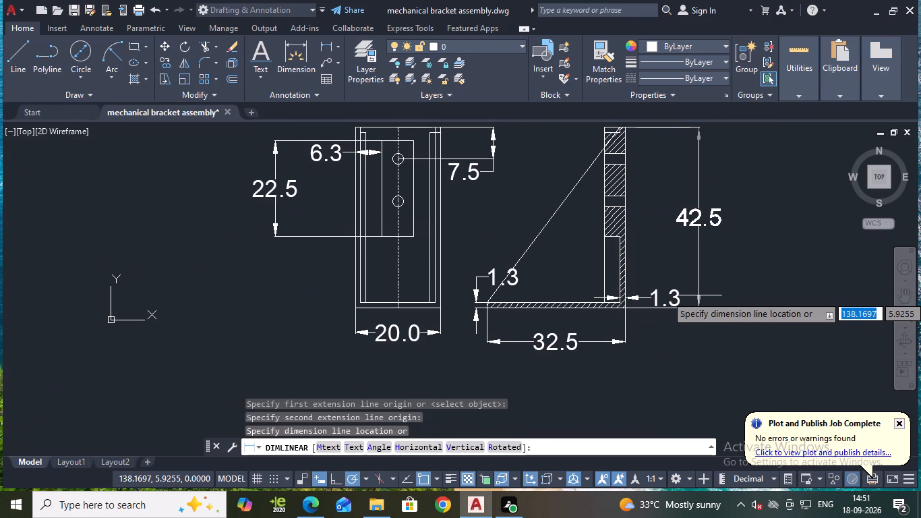
{"action": "left_click", "coordinate": [702, 295]}
Dimension the vertical distance from the flange's upper inner line to the base plate's top face, placing it inside the overall height dimension.
{"action": "scroll", "coordinate": [659, 156], "scroll_direction": "up", "scroll_amount": 1}
{"action": "middle_click_drag", "start_coordinate": [661, 156], "coordinate": [676, 201]}
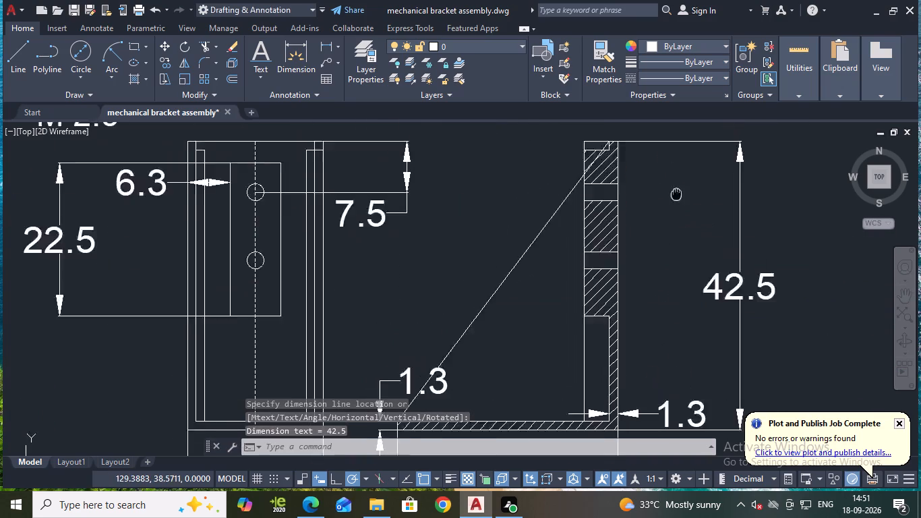
{"action": "middle_click_drag", "start_coordinate": [676, 201], "coordinate": [676, 248]}
{"action": "key", "text": "space"}
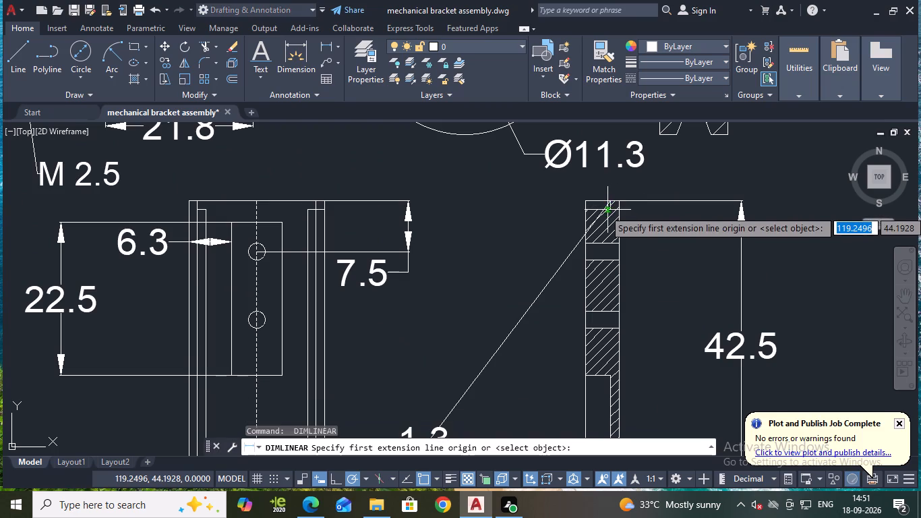
{"action": "left_click", "coordinate": [612, 210]}
{"action": "scroll", "coordinate": [648, 262], "scroll_direction": "down", "scroll_amount": 2}
{"action": "middle_click_drag", "start_coordinate": [647, 292], "coordinate": [662, 195]}
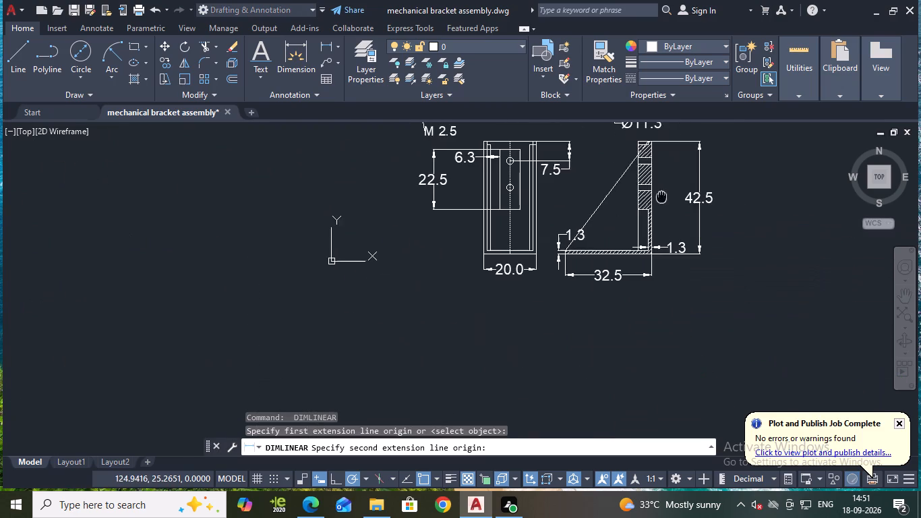
{"action": "scroll", "coordinate": [645, 229], "scroll_direction": "up", "scroll_amount": 3}
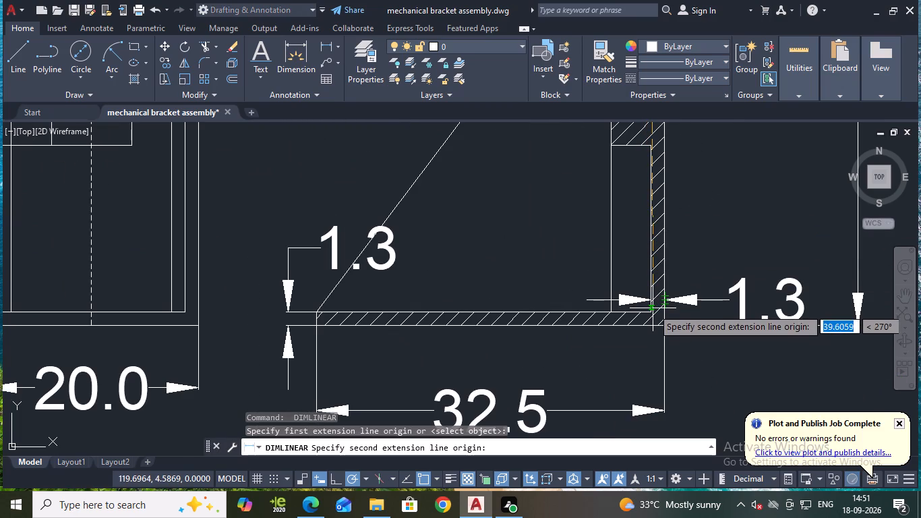
{"action": "left_click", "coordinate": [651, 312]}
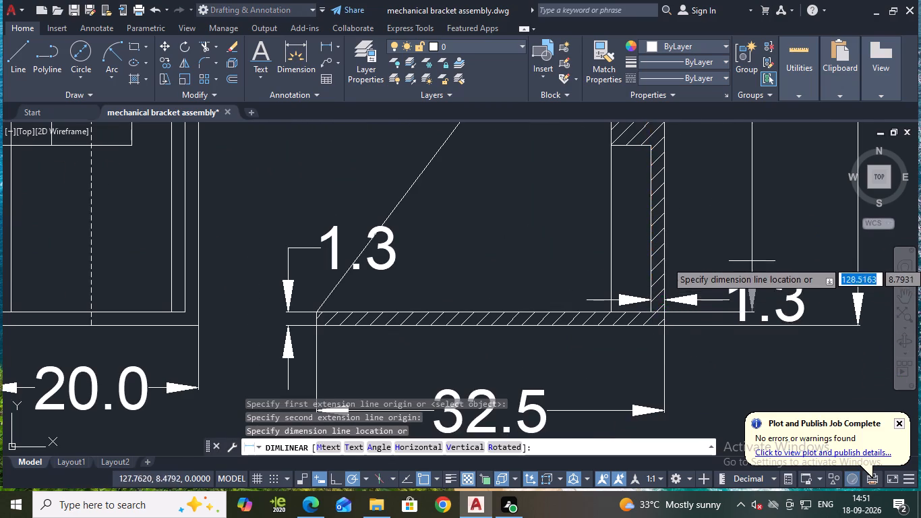
{"action": "scroll", "coordinate": [752, 260], "scroll_direction": "down", "scroll_amount": 1}
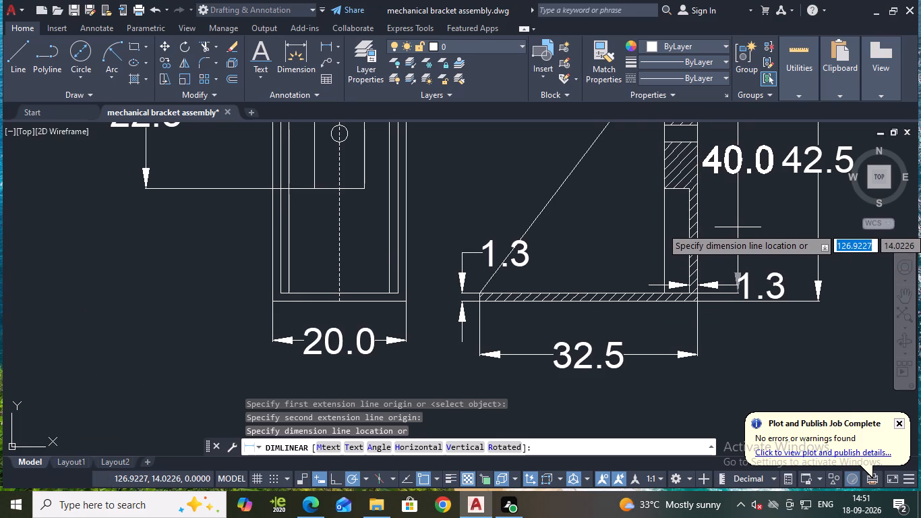
{"action": "left_click", "coordinate": [738, 227]}
Save the drawing.
{"action": "scroll", "coordinate": [740, 227], "scroll_direction": "down", "scroll_amount": 1}
{"action": "middle_click_drag", "start_coordinate": [813, 241], "coordinate": [677, 326]}
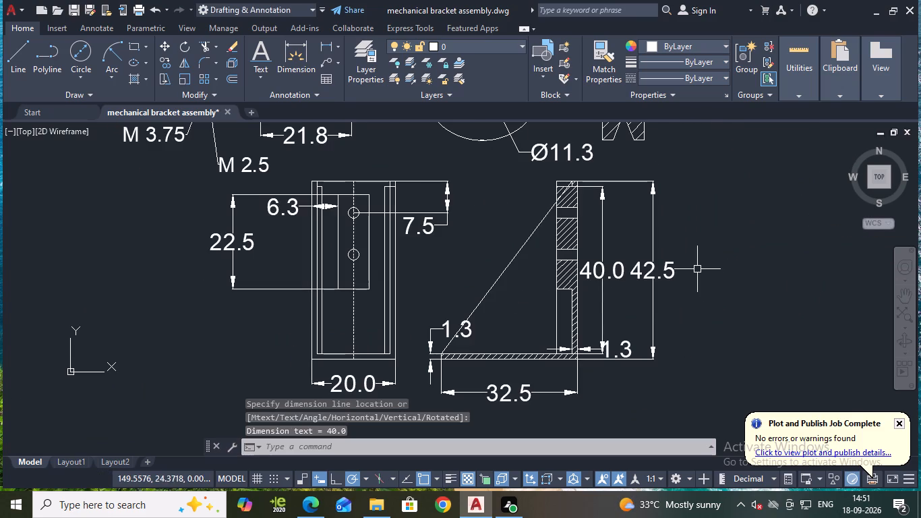
{"action": "key", "text": "ctrl+s"}
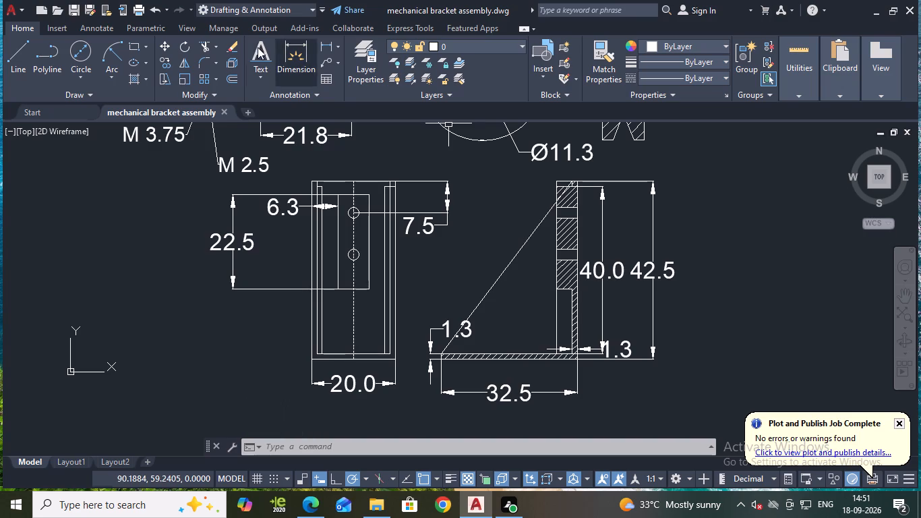
Dimension the horizontal width of the side view's flange across its top edge, placing the dimension just above the view.
{"action": "left_click", "coordinate": [331, 40]}
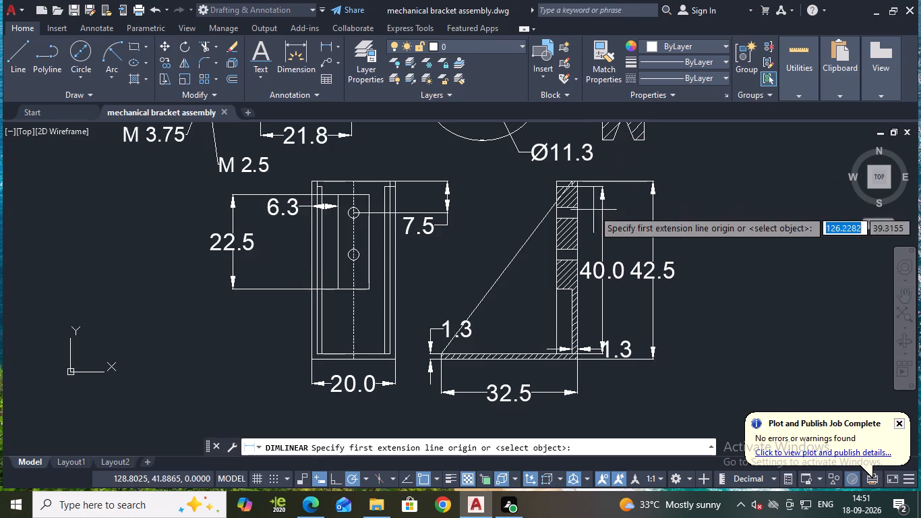
{"action": "scroll", "coordinate": [593, 210], "scroll_direction": "up", "scroll_amount": 2}
{"action": "middle_click_drag", "start_coordinate": [584, 188], "coordinate": [582, 328]}
{"action": "scroll", "coordinate": [541, 304], "scroll_direction": "up", "scroll_amount": 3}
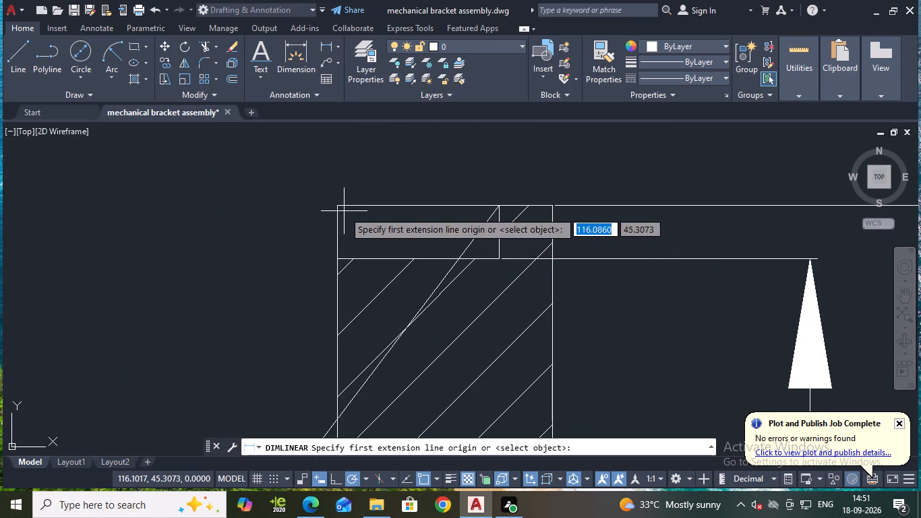
{"action": "left_click", "coordinate": [338, 206]}
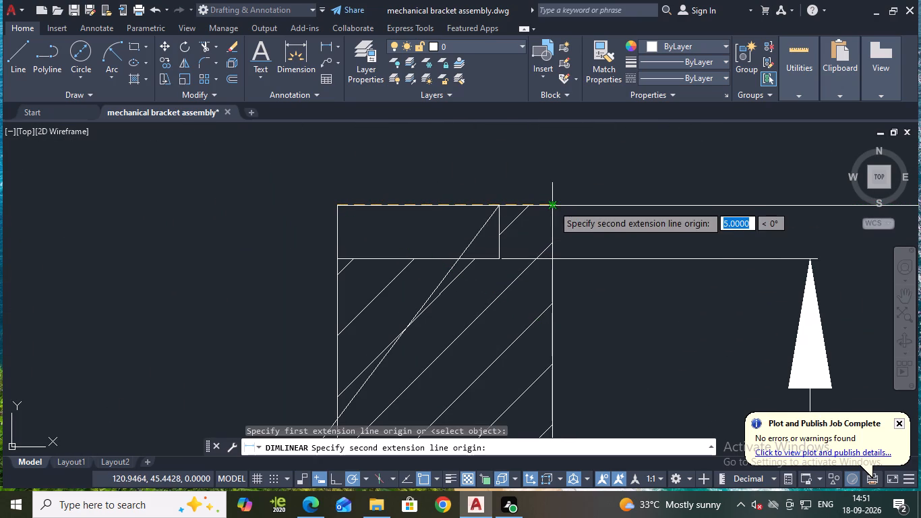
{"action": "left_click", "coordinate": [553, 206]}
{"action": "scroll", "coordinate": [544, 189], "scroll_direction": "down", "scroll_amount": 2}
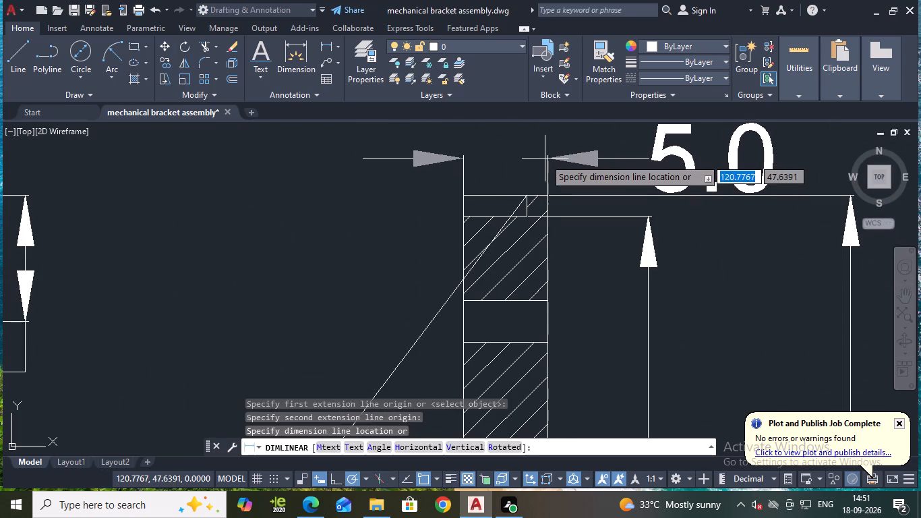
{"action": "left_click", "coordinate": [545, 154]}
Add a multileader pointing to the top edge of the bracket's front view, with its landing just above the view.
{"action": "scroll", "coordinate": [543, 174], "scroll_direction": "down", "scroll_amount": 2}
{"action": "scroll", "coordinate": [747, 203], "scroll_direction": "down", "scroll_amount": 2}
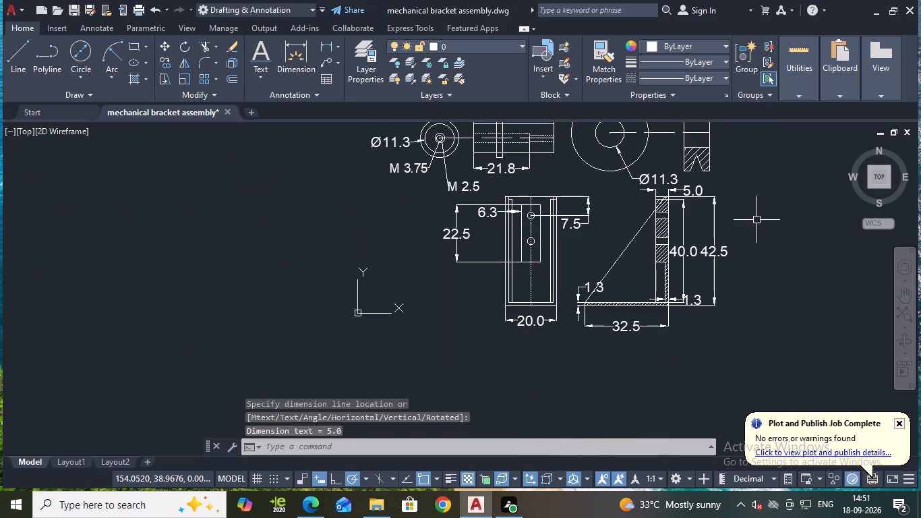
{"action": "middle_click_drag", "start_coordinate": [757, 221], "coordinate": [468, 301]}
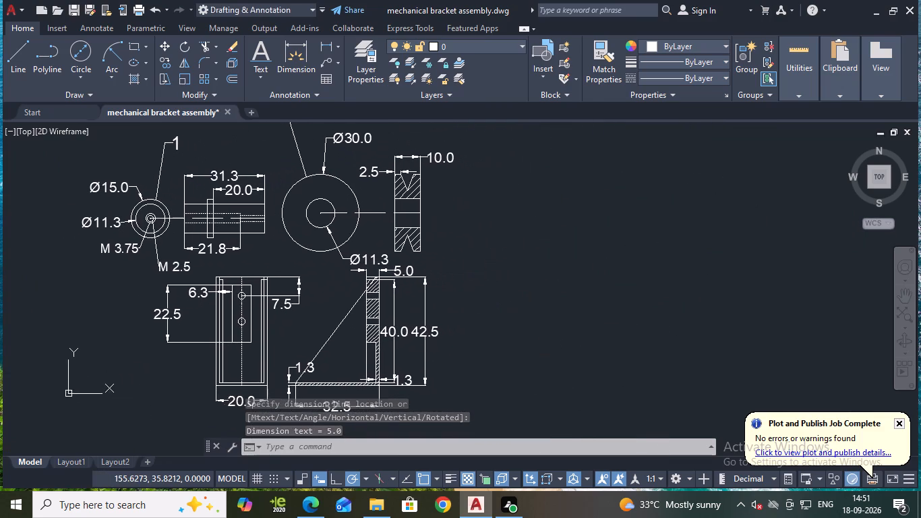
{"action": "middle_click_drag", "start_coordinate": [463, 291], "coordinate": [521, 241]}
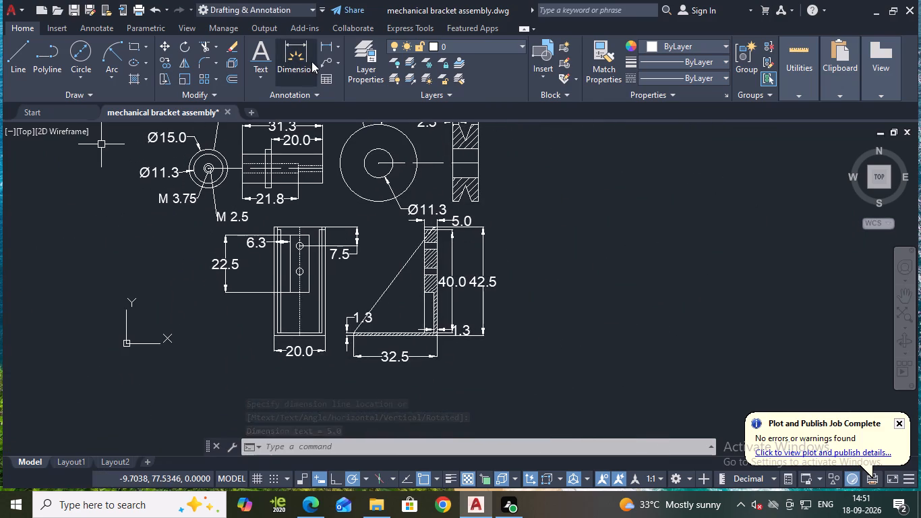
{"action": "left_click", "coordinate": [327, 57]}
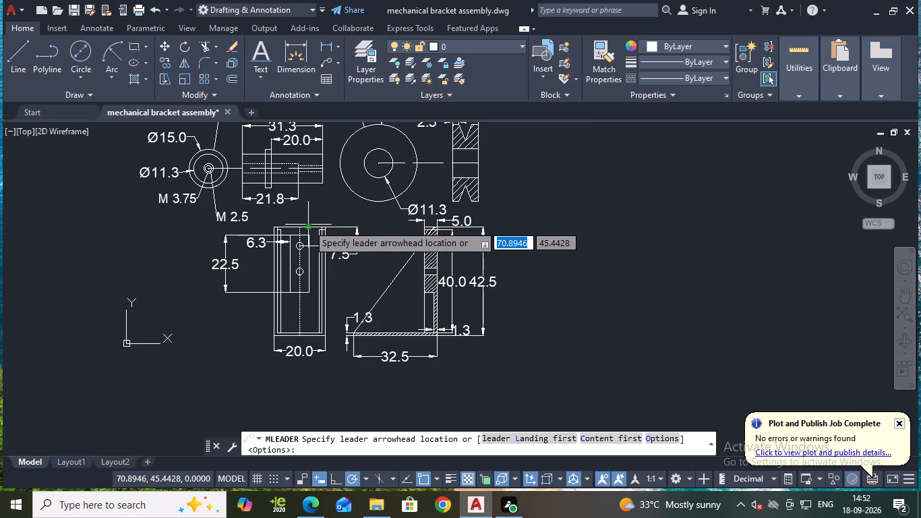
{"action": "left_click", "coordinate": [308, 228]}
{"action": "left_click", "coordinate": [315, 213]}
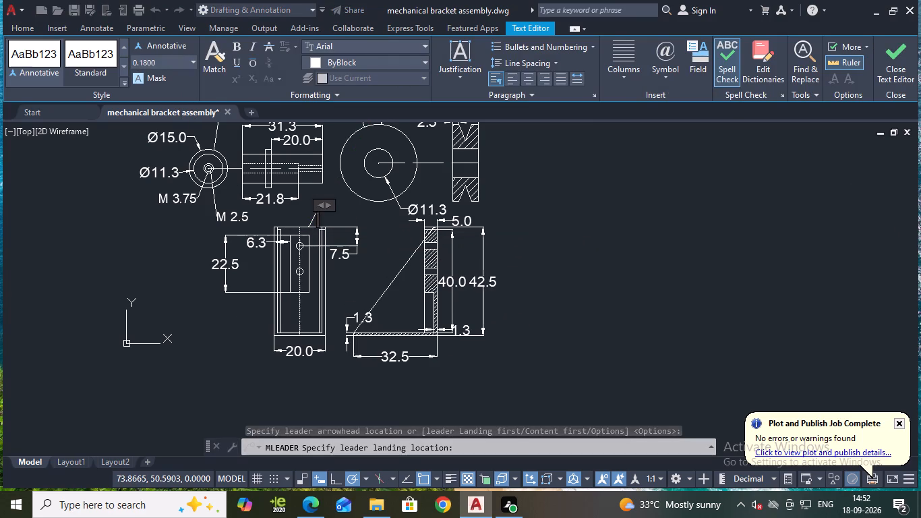
Label the new leader on the bracket's front view with 3 at a text height of 5.
{"action": "left_click", "coordinate": [160, 59]}
{"action": "key", "text": "5"}
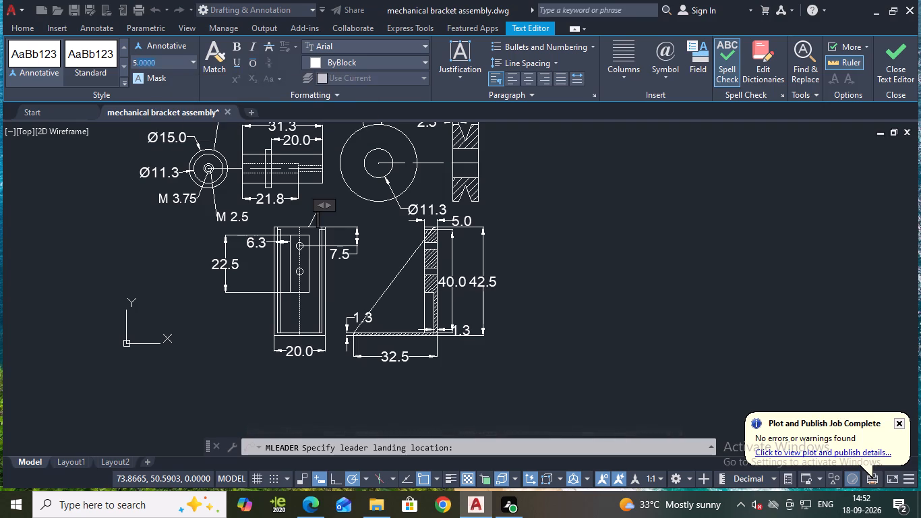
{"action": "key", "text": "Return"}
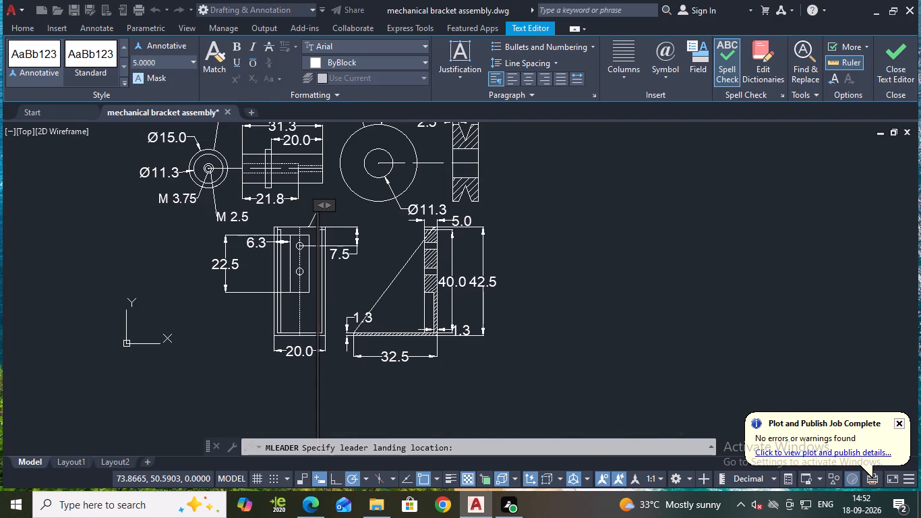
{"action": "key", "text": "3"}
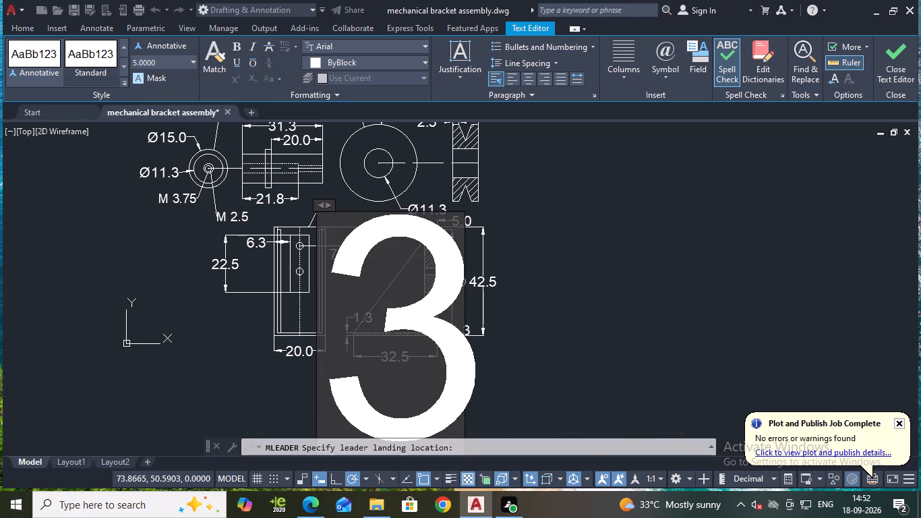
{"action": "left_click", "coordinate": [903, 67]}
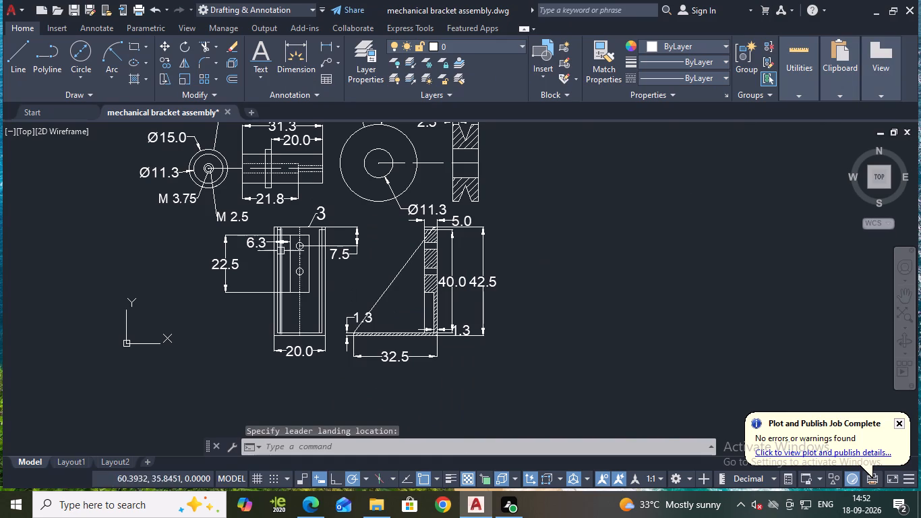
Stretch the landing of leader 3 horizontally by about 3.5 units, moving the number away from the leader's bend.
{"action": "scroll", "coordinate": [310, 208], "scroll_direction": "up", "scroll_amount": 2}
{"action": "left_click", "coordinate": [325, 216]}
{"action": "scroll", "coordinate": [326, 223], "scroll_direction": "up", "scroll_amount": 3}
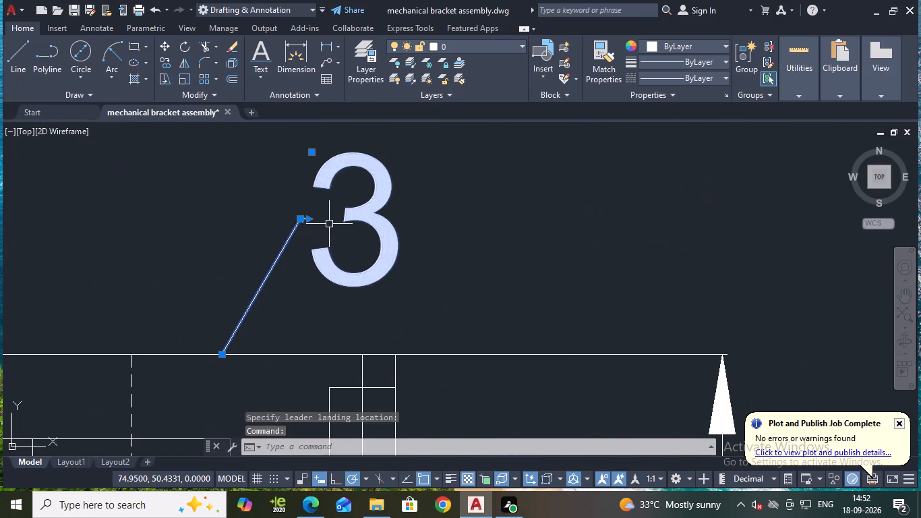
{"action": "left_click", "coordinate": [313, 221]}
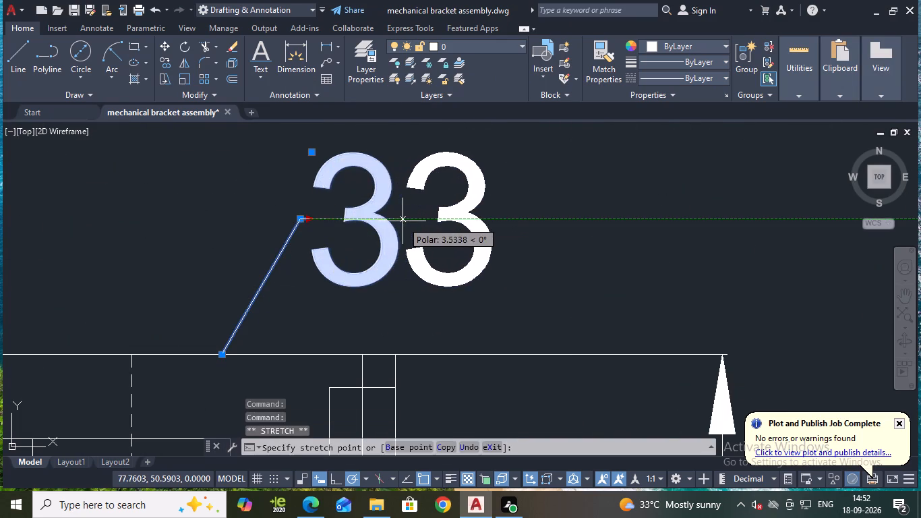
{"action": "left_click", "coordinate": [403, 221]}
{"action": "scroll", "coordinate": [476, 225], "scroll_direction": "down", "scroll_amount": 3}
{"action": "scroll", "coordinate": [545, 229], "scroll_direction": "down", "scroll_amount": 2}
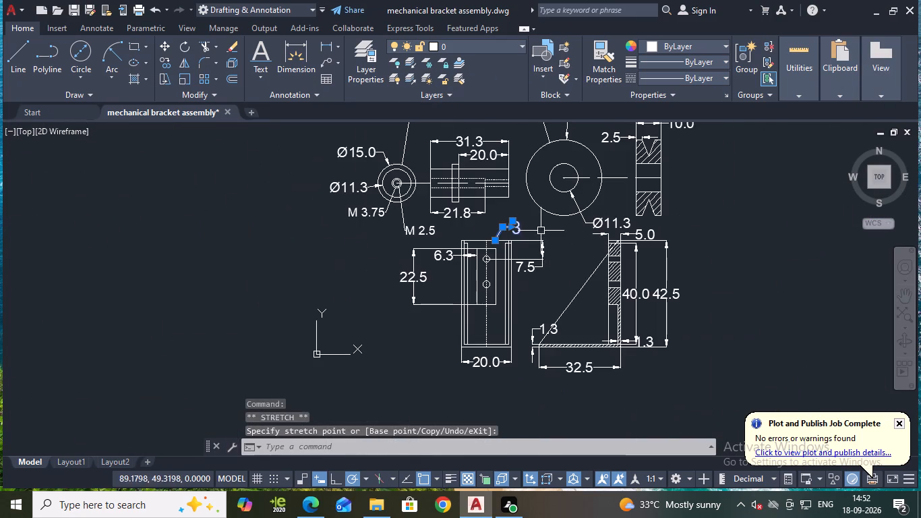
{"action": "key", "text": "Escape"}
Save the drawing.
{"action": "middle_click_drag", "start_coordinate": [722, 252], "coordinate": [711, 264]}
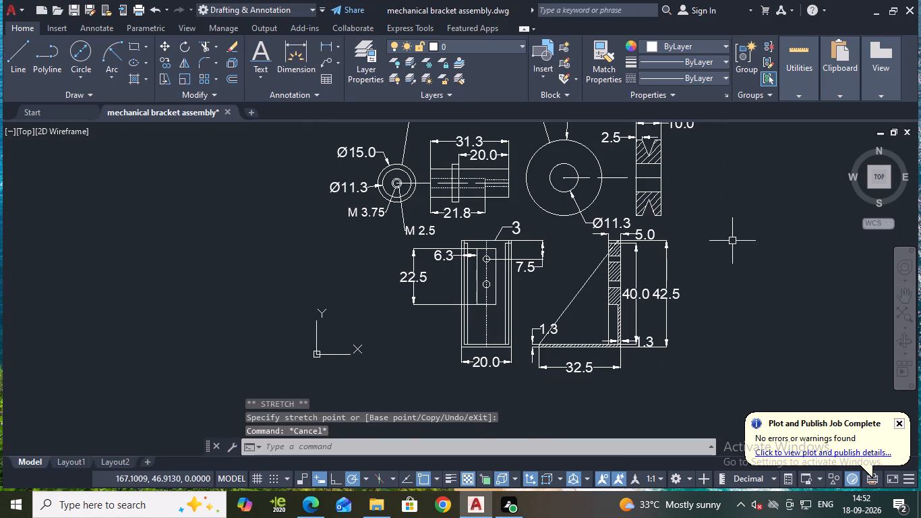
{"action": "middle_click_drag", "start_coordinate": [711, 264], "coordinate": [604, 309]}
{"action": "key", "text": "ctrl+s"}
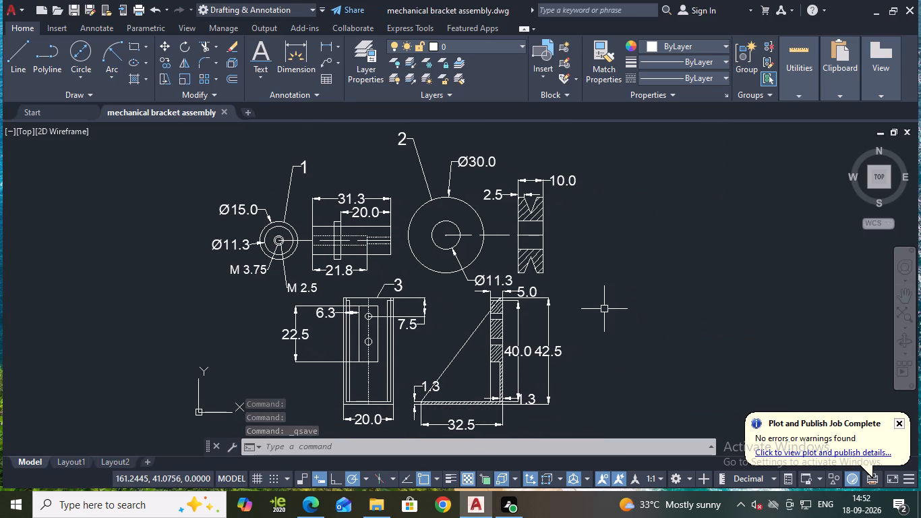
Draw a circle of diameter 15 in the empty area beside the pulley's hatched section view.
{"action": "middle_click_drag", "start_coordinate": [587, 275], "coordinate": [558, 264]}
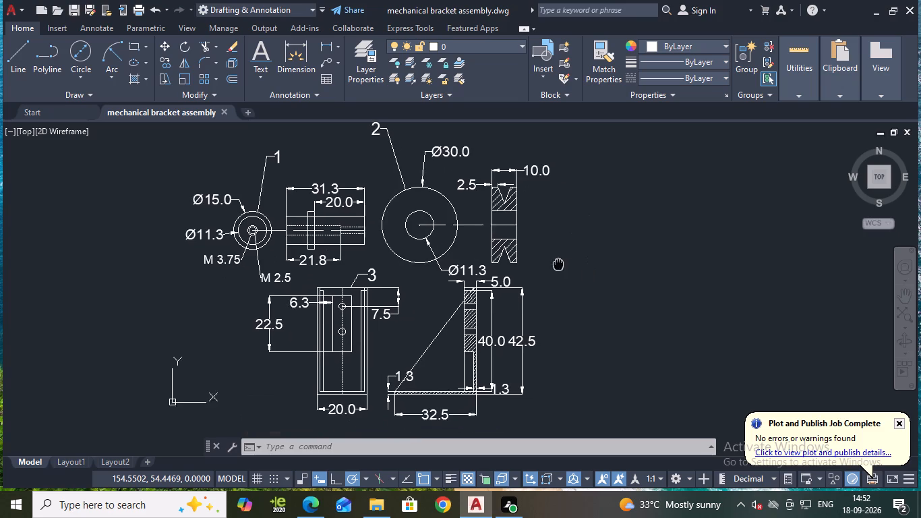
{"action": "middle_click_drag", "start_coordinate": [558, 264], "coordinate": [460, 275]}
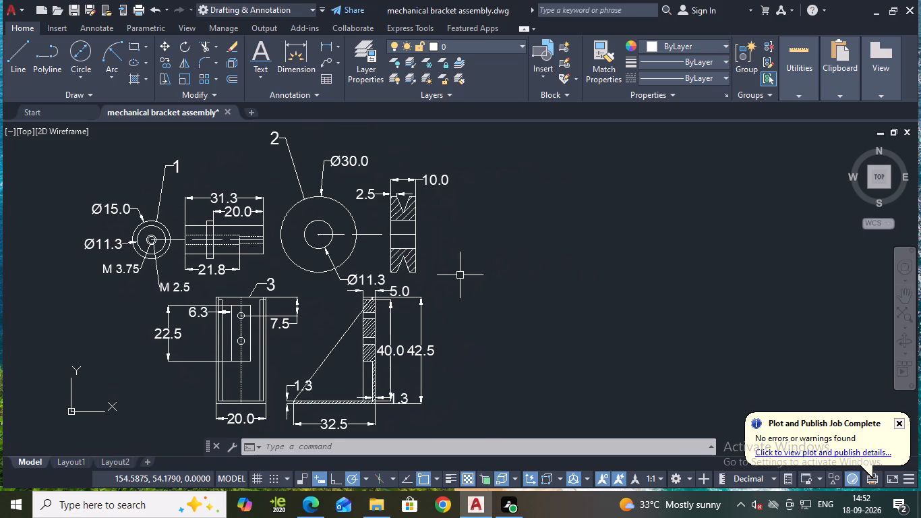
{"action": "middle_click_drag", "start_coordinate": [501, 266], "coordinate": [413, 260]}
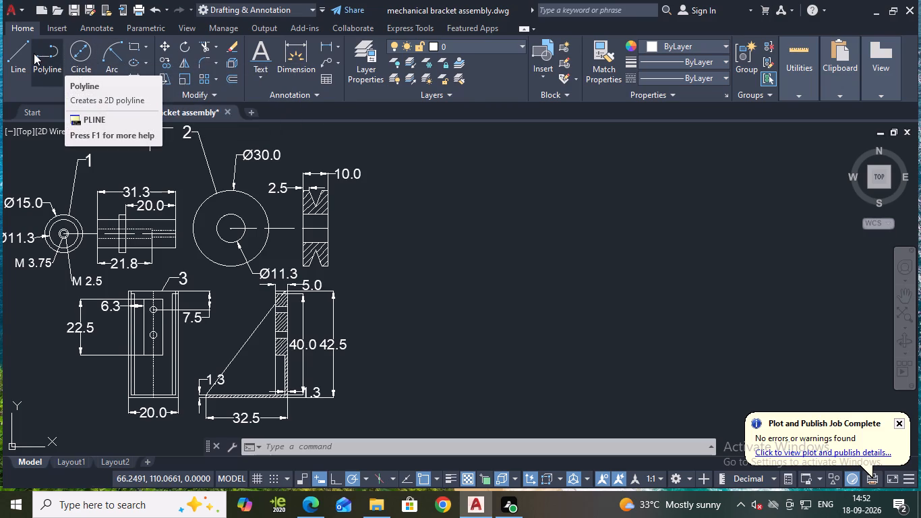
{"action": "left_click", "coordinate": [73, 53]}
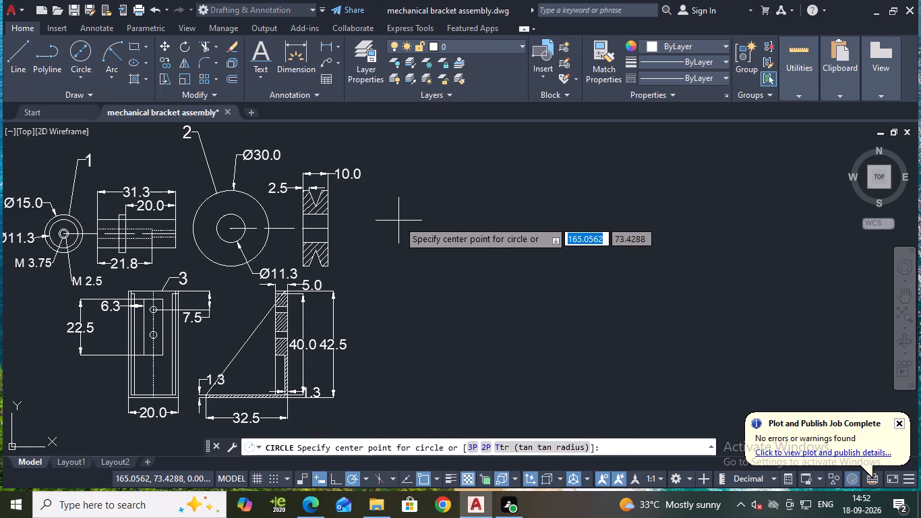
{"action": "left_click", "coordinate": [392, 215]}
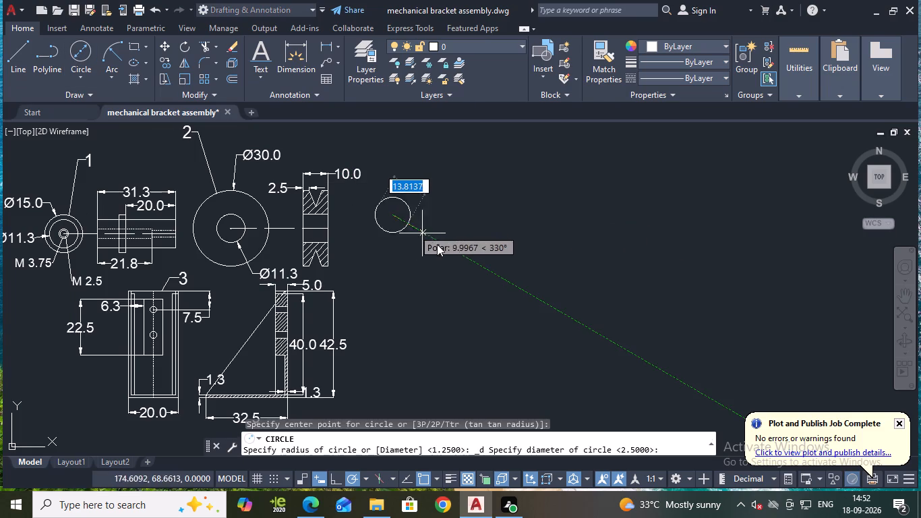
{"action": "key", "text": "d"}
{"action": "key", "text": "Return"}
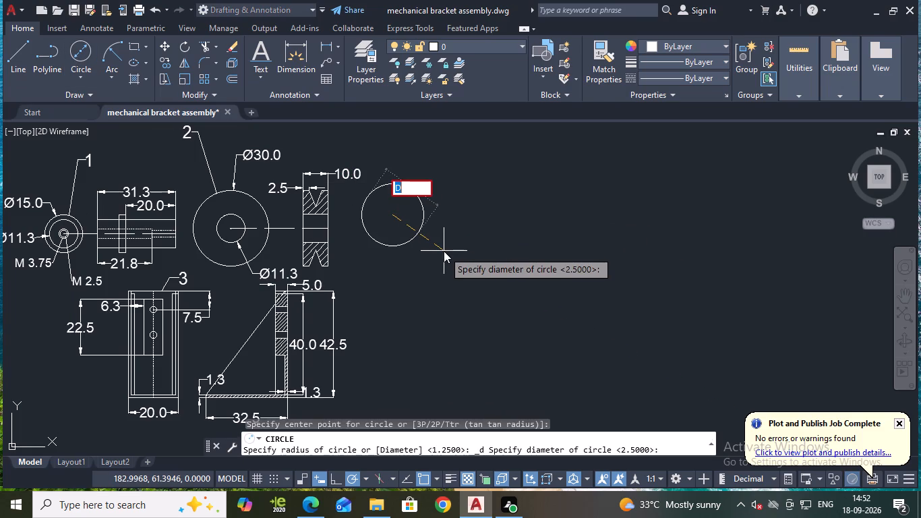
{"action": "type", "text": "15"}
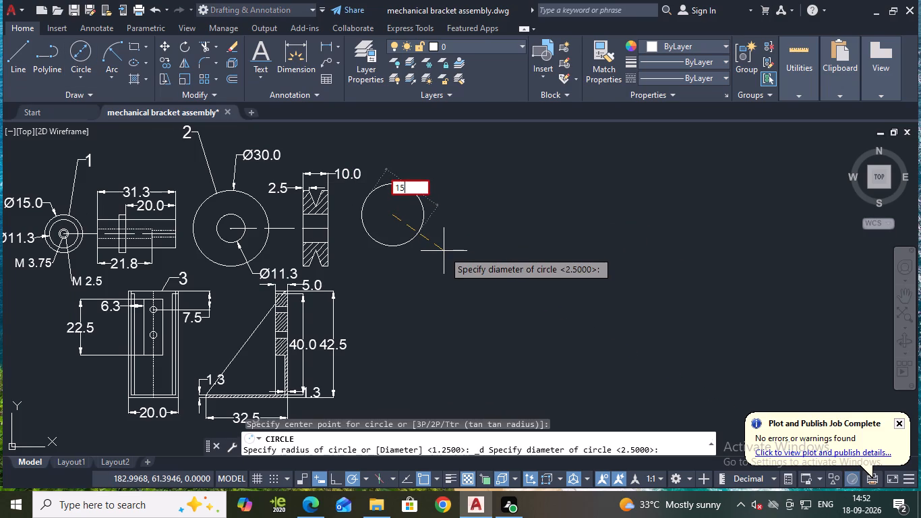
{"action": "key", "text": "Return"}
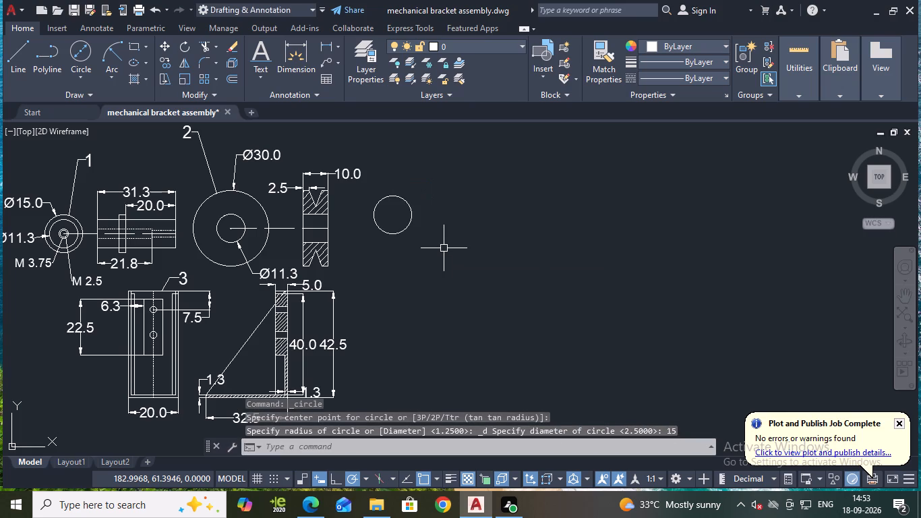
Draw a horizontal line from the new circle's centre to a point beyond its right edge.
{"action": "scroll", "coordinate": [417, 204], "scroll_direction": "up", "scroll_amount": 1}
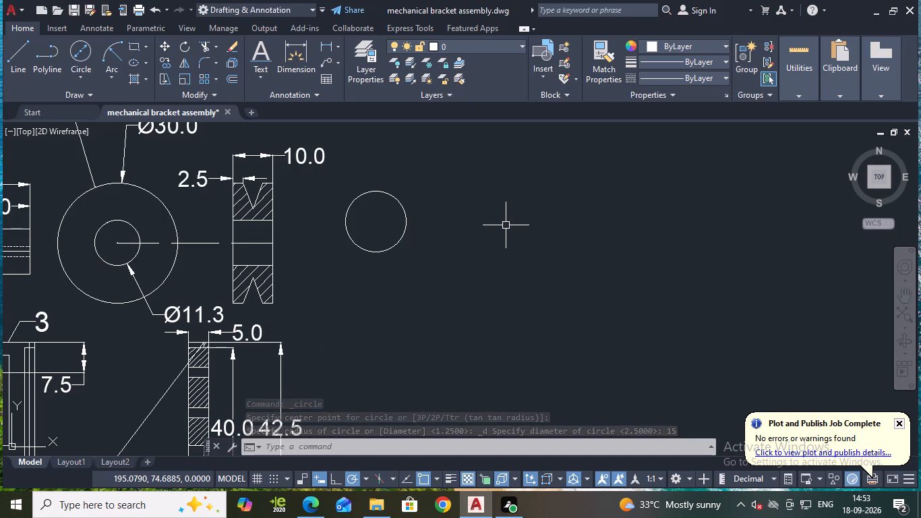
{"action": "left_click", "coordinate": [16, 56]}
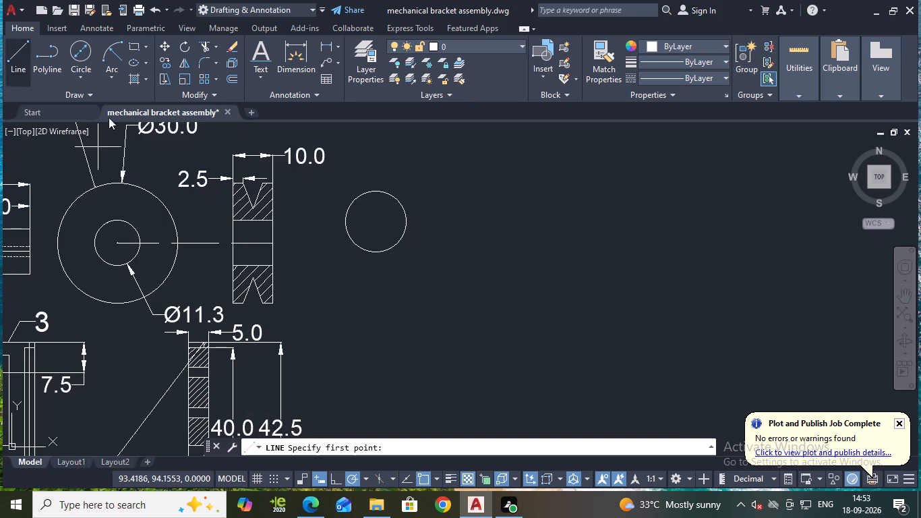
{"action": "left_click", "coordinate": [375, 220]}
{"action": "left_click", "coordinate": [456, 223]}
{"action": "key", "text": "Escape"}
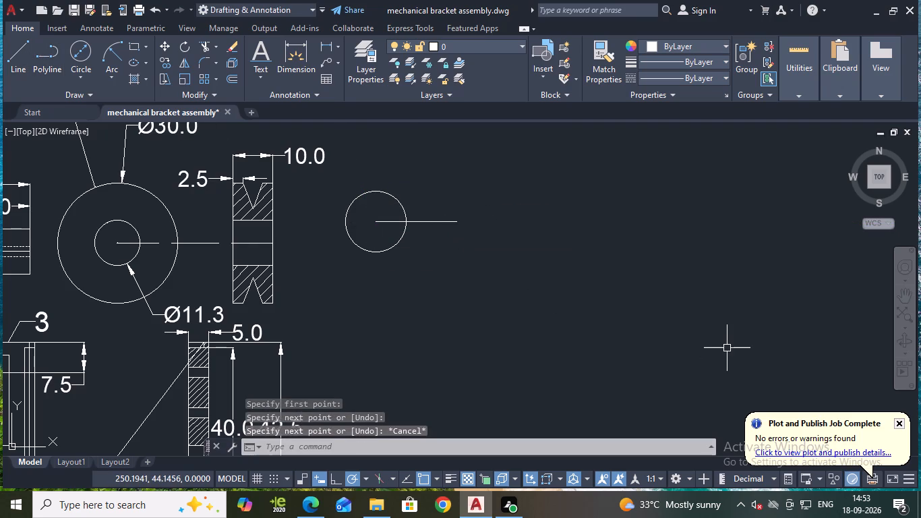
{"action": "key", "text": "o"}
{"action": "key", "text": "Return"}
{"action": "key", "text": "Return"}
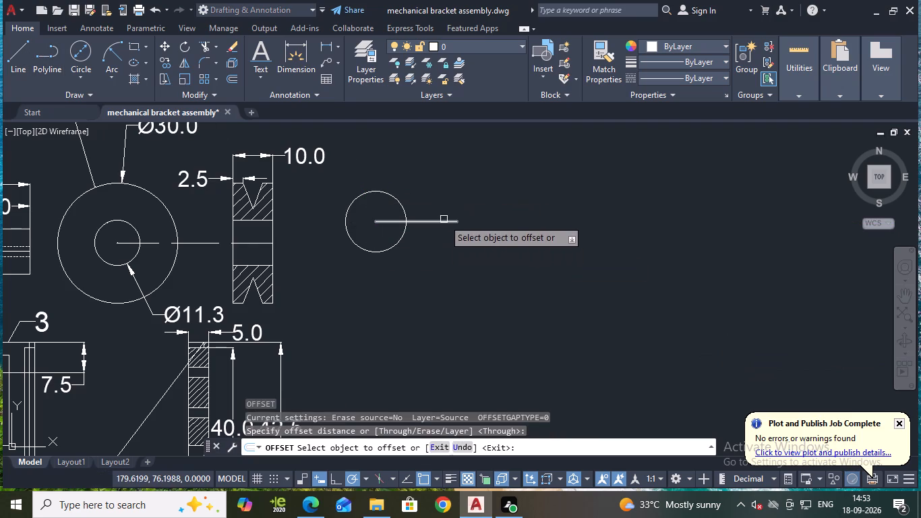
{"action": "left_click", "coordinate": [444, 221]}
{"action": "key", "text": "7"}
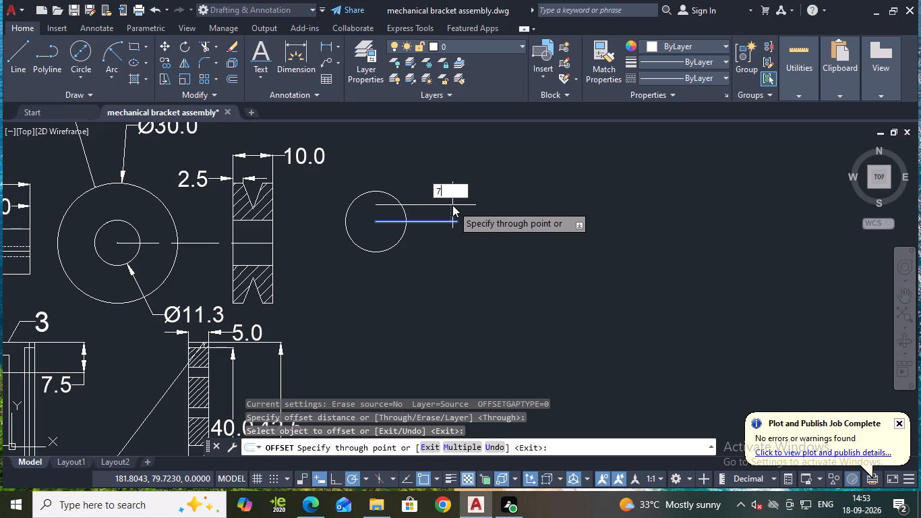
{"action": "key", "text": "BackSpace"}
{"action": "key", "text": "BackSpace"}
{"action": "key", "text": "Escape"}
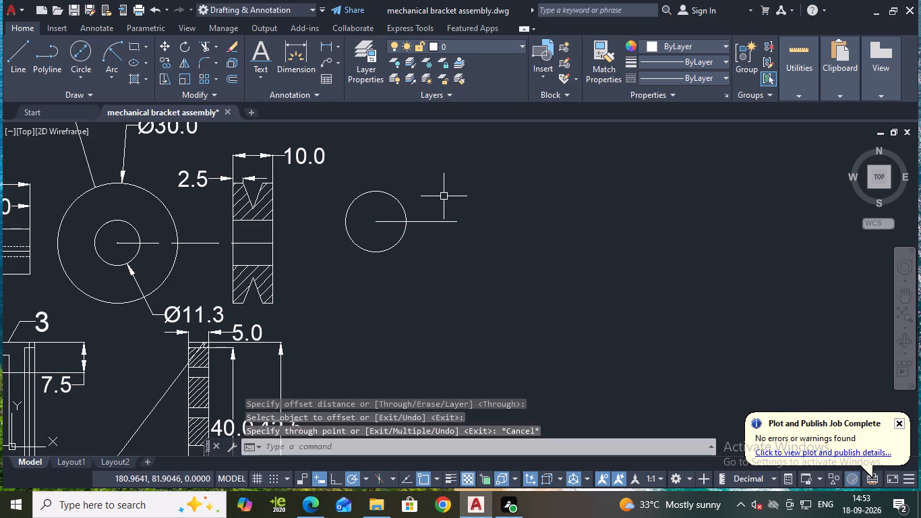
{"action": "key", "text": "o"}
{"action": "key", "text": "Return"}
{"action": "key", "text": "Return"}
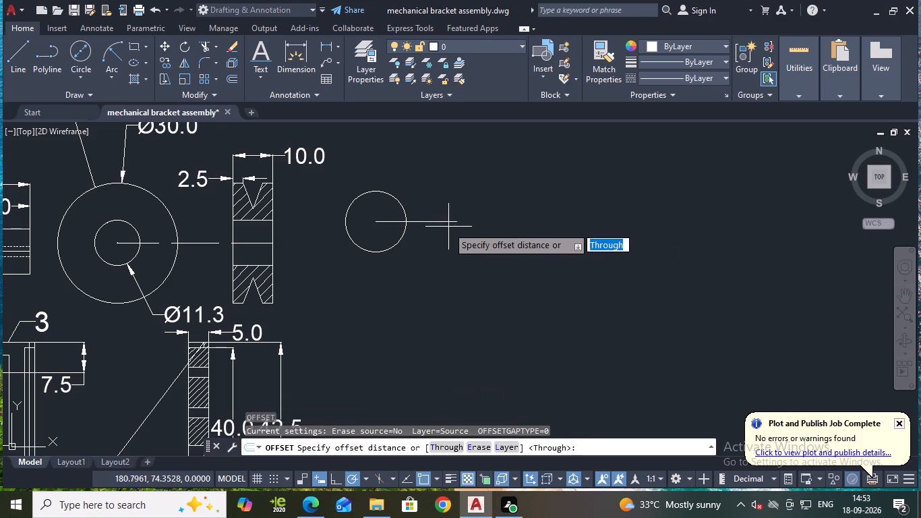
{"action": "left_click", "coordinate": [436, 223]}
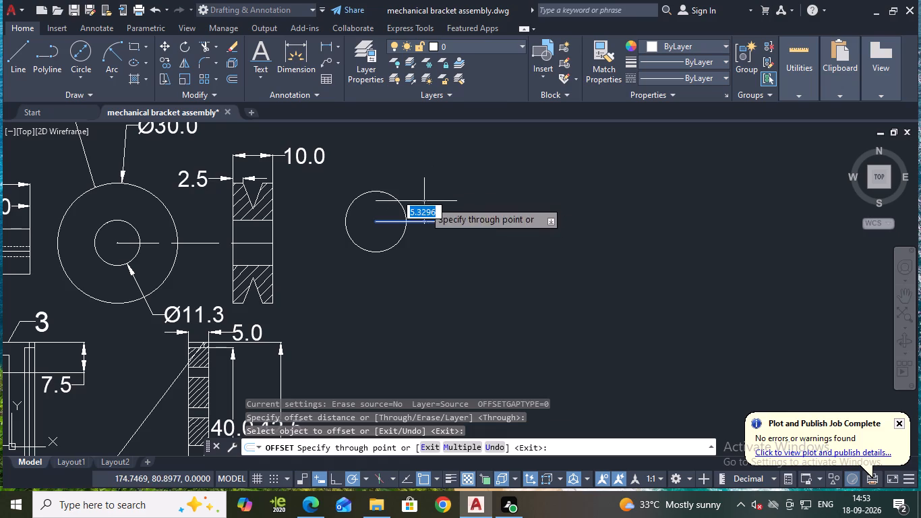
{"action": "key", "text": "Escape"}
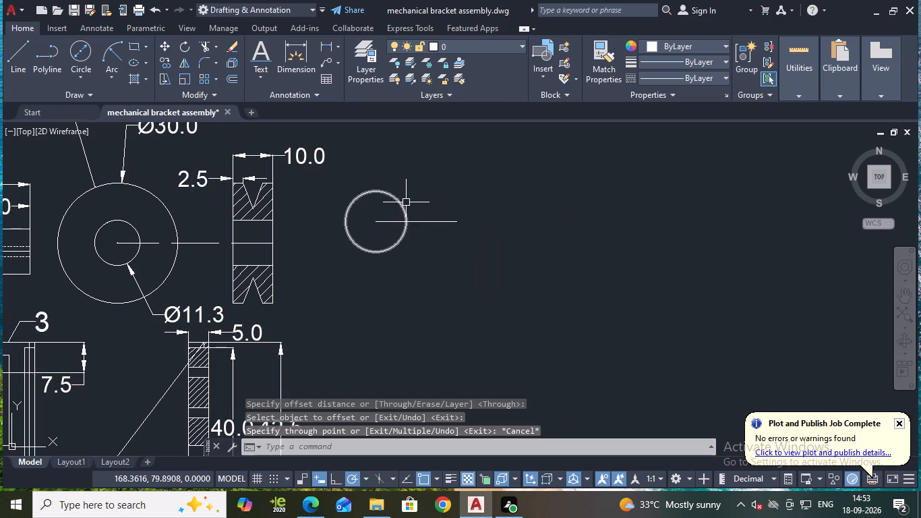
Offset the horizontal centre line 7.5 above and 7.5 below, level with the circle's top and bottom.
{"action": "key", "text": "o"}
{"action": "key", "text": "Return"}
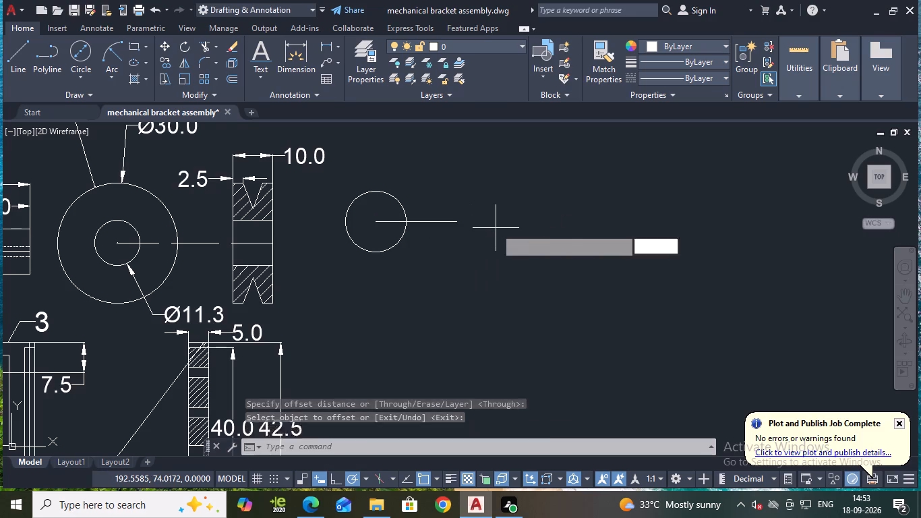
{"action": "key", "text": "Return"}
{"action": "left_click", "coordinate": [444, 218]}
{"action": "left_click", "coordinate": [443, 223]}
{"action": "type", "text": "7.5"}
{"action": "key", "text": "Return"}
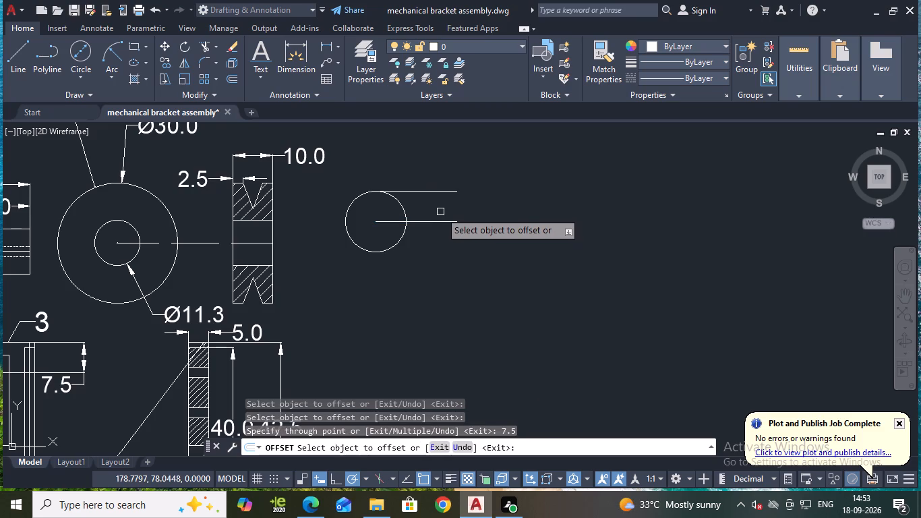
{"action": "left_click", "coordinate": [440, 225]}
{"action": "type", "text": "7.5"}
{"action": "key", "text": "Return"}
{"action": "key", "text": "Escape"}
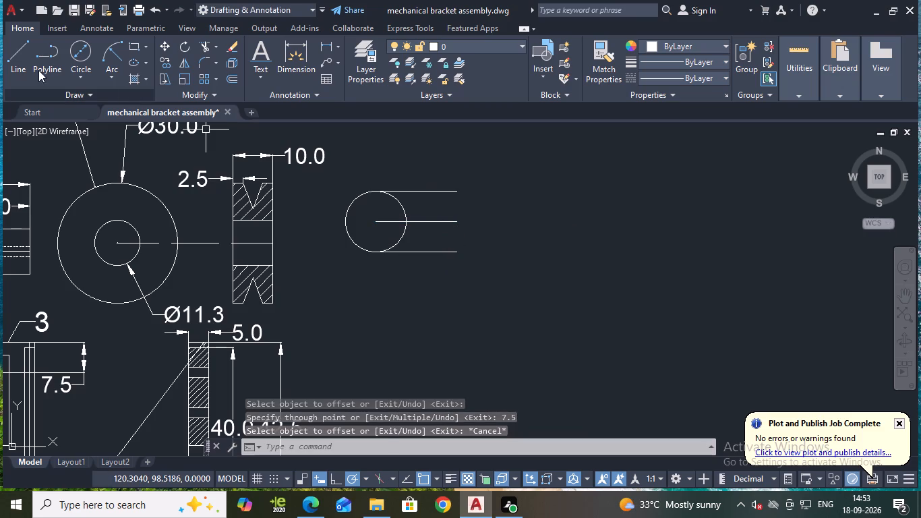
Draw a vertical line to the right of the circle, joining the upper and lower offset lines.
{"action": "left_click", "coordinate": [13, 52]}
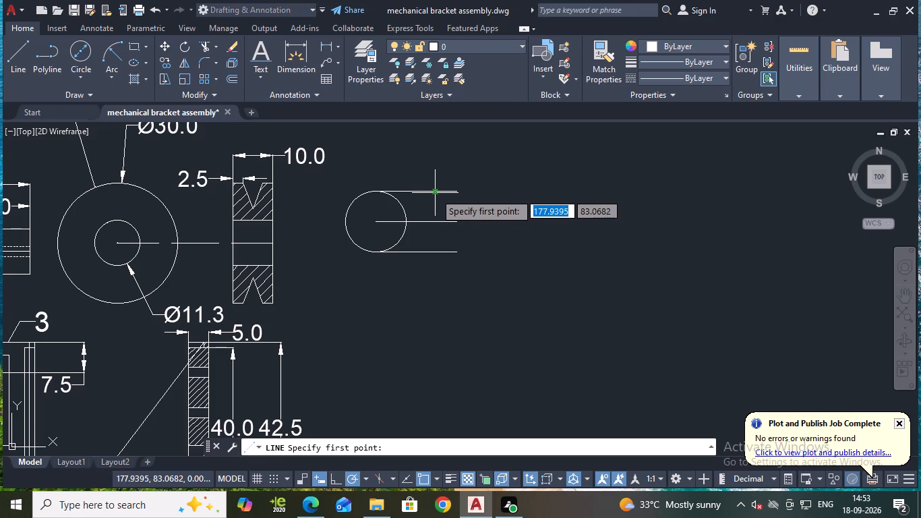
{"action": "left_click", "coordinate": [434, 193]}
{"action": "left_click", "coordinate": [436, 254]}
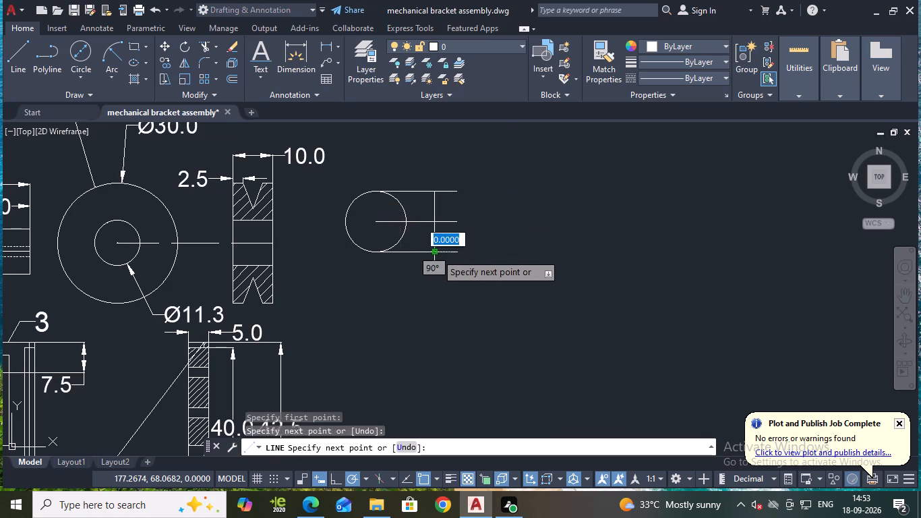
{"action": "key", "text": "Escape"}
Offset the vertical line 1 unit to the right.
{"action": "key", "text": "o"}
{"action": "key", "text": "Return"}
{"action": "key", "text": "Return"}
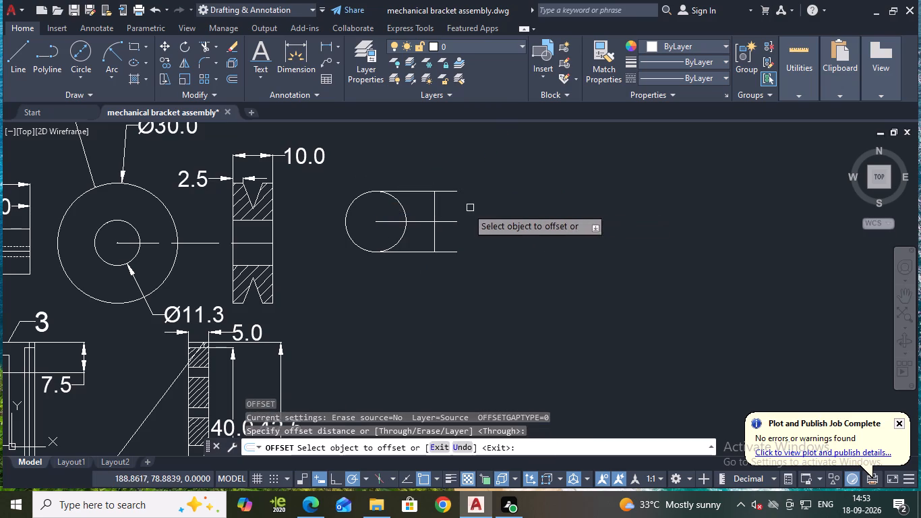
{"action": "left_click", "coordinate": [435, 208]}
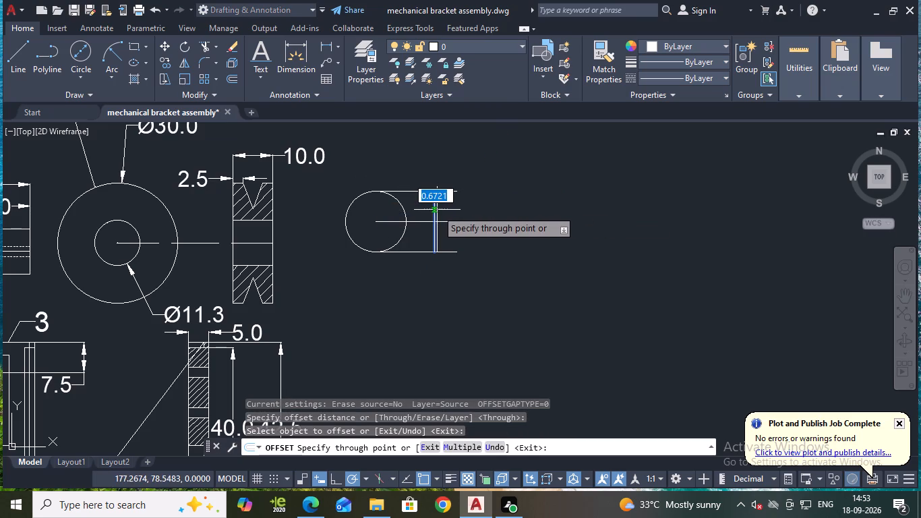
{"action": "key", "text": "1"}
{"action": "key", "text": "Return"}
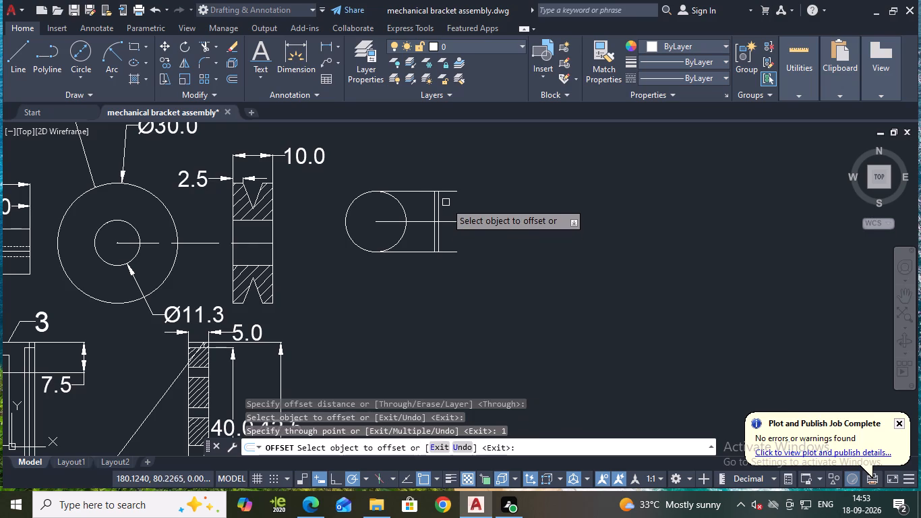
{"action": "key", "text": "Escape"}
Trim the upper and lower horizontal offset lines on both sides of the two vertical lines, leaving a narrow closed rectangle.
{"action": "type", "text": "TR"}
{"action": "key", "text": "Return"}
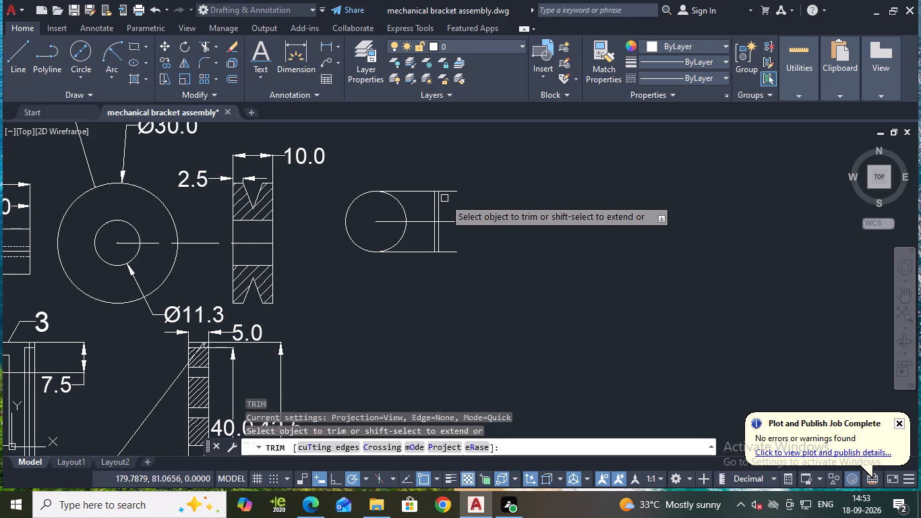
{"action": "left_click", "coordinate": [445, 194]}
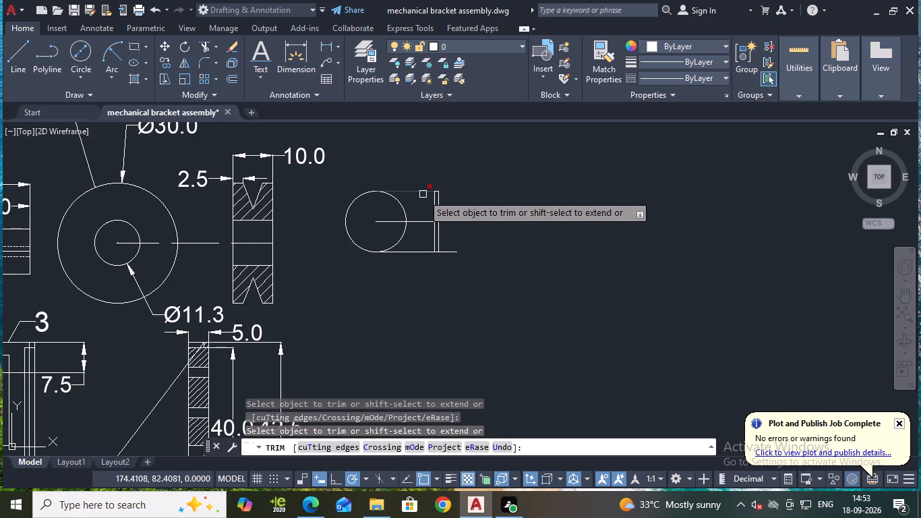
{"action": "left_click", "coordinate": [423, 194]}
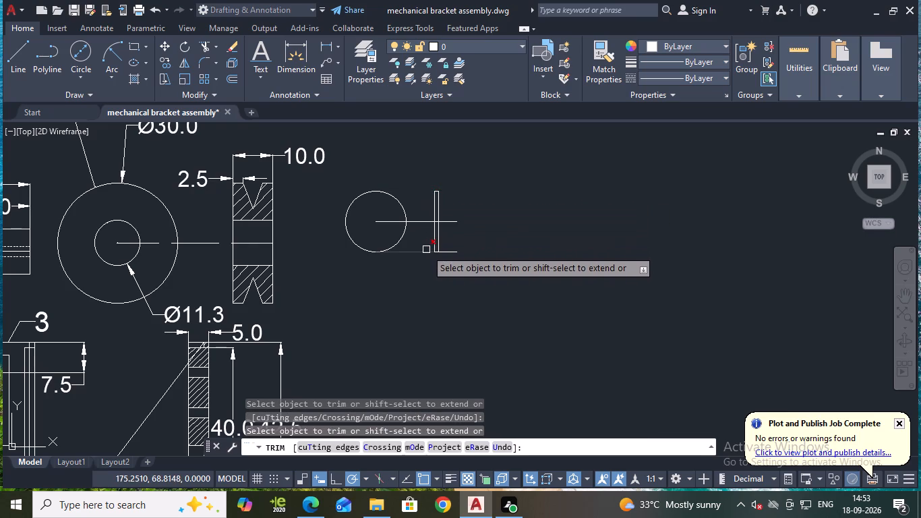
{"action": "left_click", "coordinate": [426, 250]}
{"action": "left_click", "coordinate": [452, 251]}
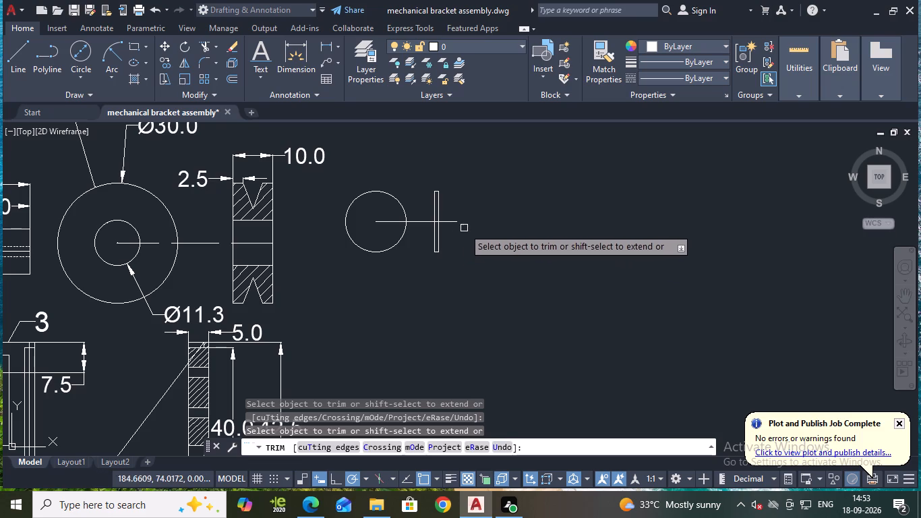
{"action": "key", "text": "Escape"}
Draw a circle of diameter 3.75 concentric with the new part's larger circle.
{"action": "left_click", "coordinate": [78, 59]}
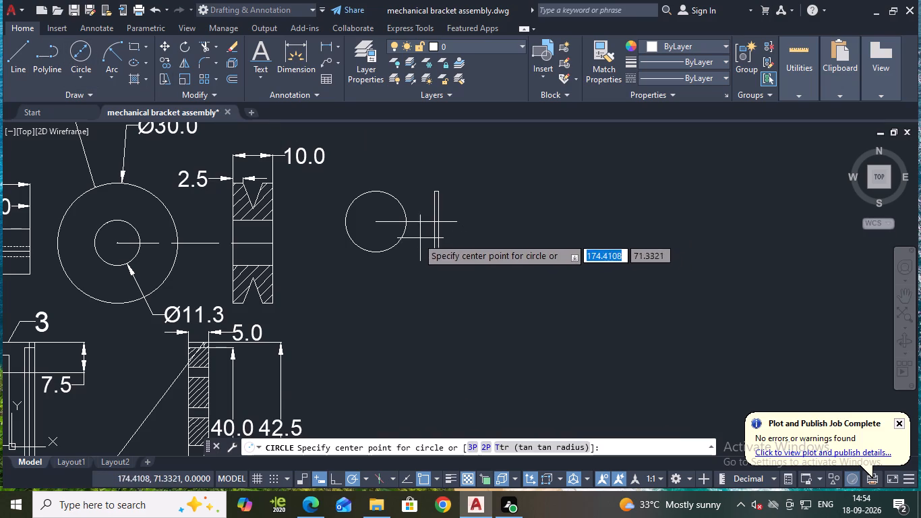
{"action": "left_click", "coordinate": [377, 223]}
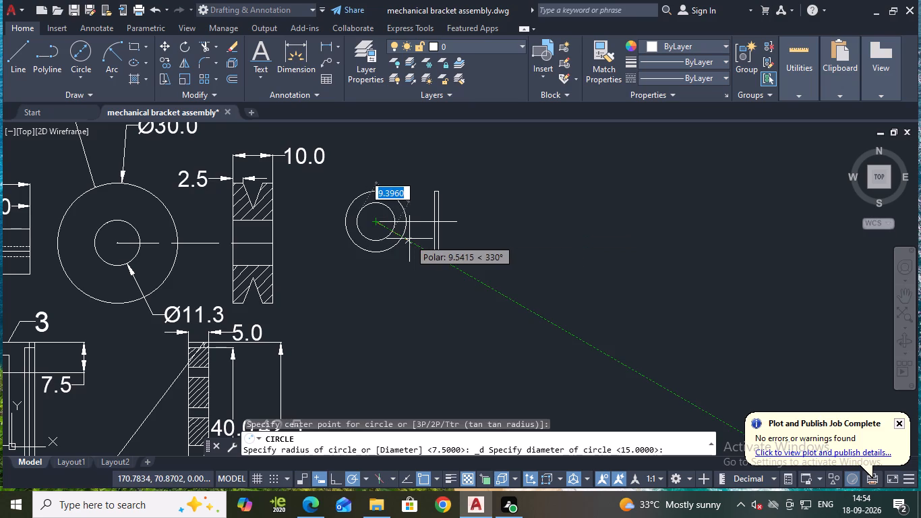
{"action": "key", "text": "d"}
{"action": "key", "text": "Return"}
{"action": "type", "text": "3.75"}
{"action": "key", "text": "Return"}
{"action": "key", "text": "Escape"}
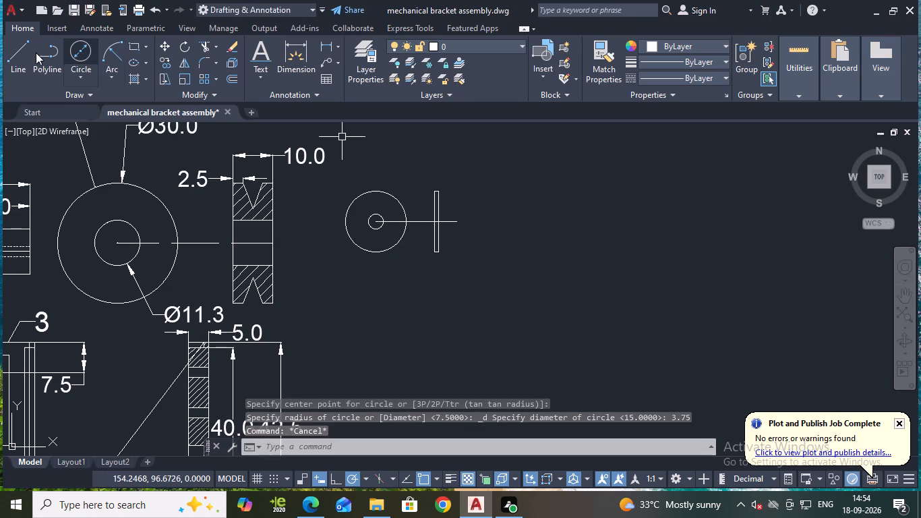
Draw horizontal lines from the small circle's top and bottom points across to beyond the narrow rectangular side view.
{"action": "left_click", "coordinate": [24, 49]}
{"action": "scroll", "coordinate": [367, 206], "scroll_direction": "up", "scroll_amount": 2}
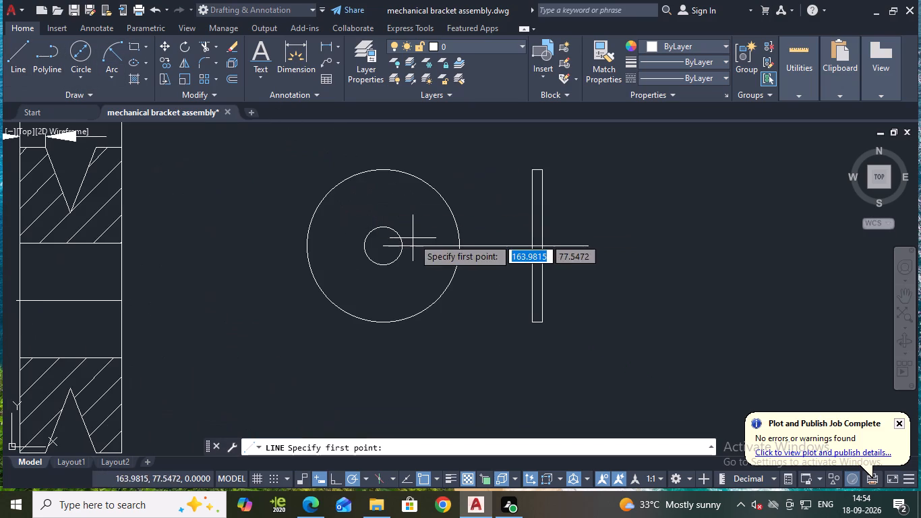
{"action": "left_click", "coordinate": [382, 224]}
{"action": "key", "text": "Escape"}
{"action": "key", "text": "space"}
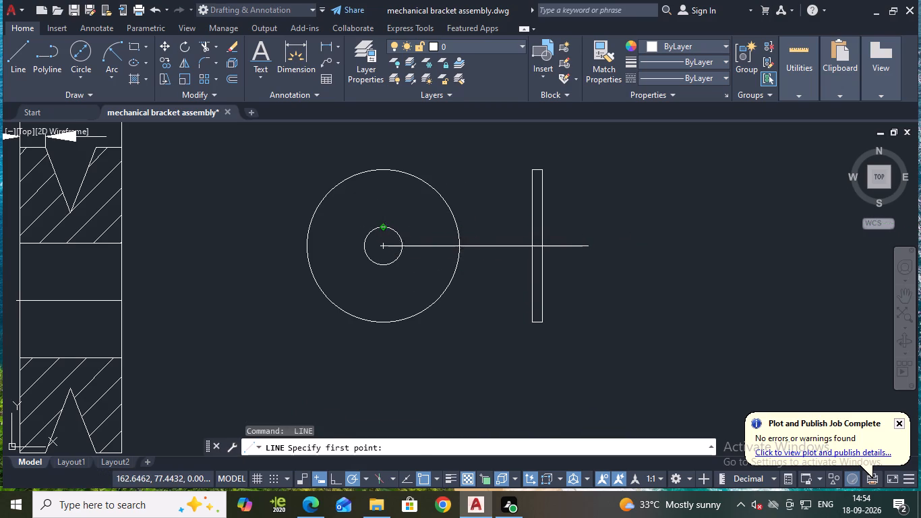
{"action": "left_click", "coordinate": [382, 227]}
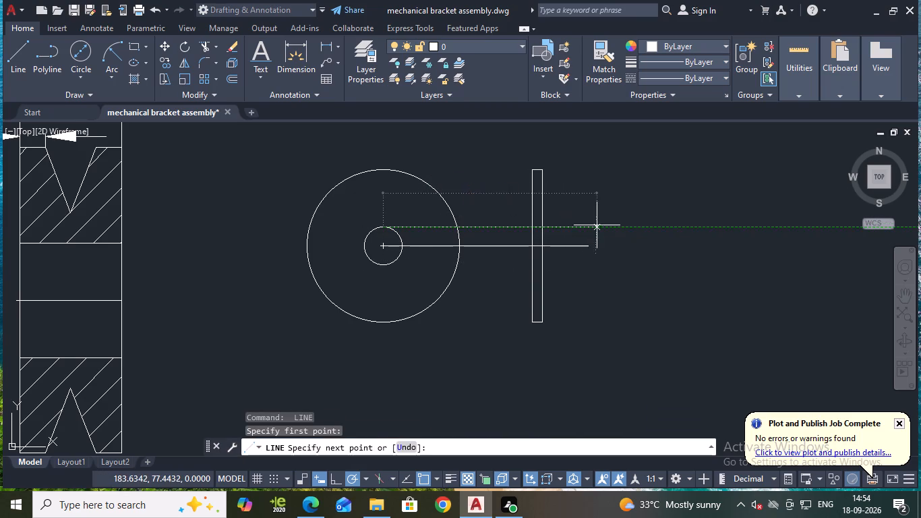
{"action": "left_click", "coordinate": [597, 225]}
{"action": "key", "text": "Escape"}
{"action": "key", "text": "space"}
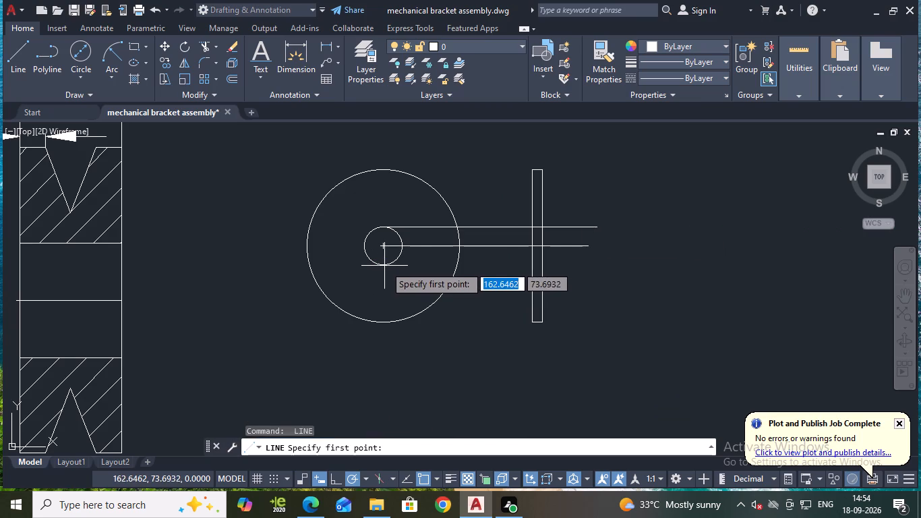
{"action": "left_click", "coordinate": [382, 266]}
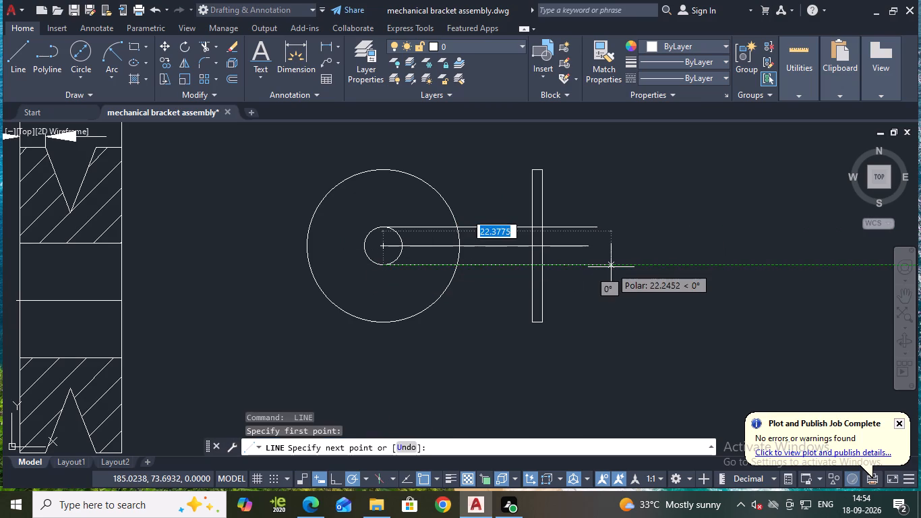
{"action": "left_click", "coordinate": [611, 267]}
{"action": "key", "text": "Escape"}
Trim the three horizontal lines beyond the side view and between the side view and the large circle.
{"action": "type", "text": "TR"}
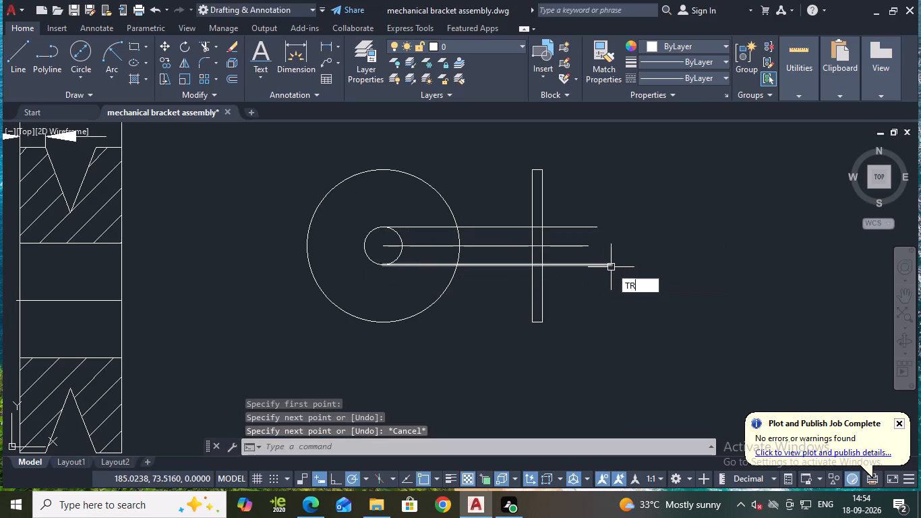
{"action": "key", "text": "Return"}
{"action": "left_click_drag", "start_coordinate": [585, 297], "coordinate": [568, 202]}
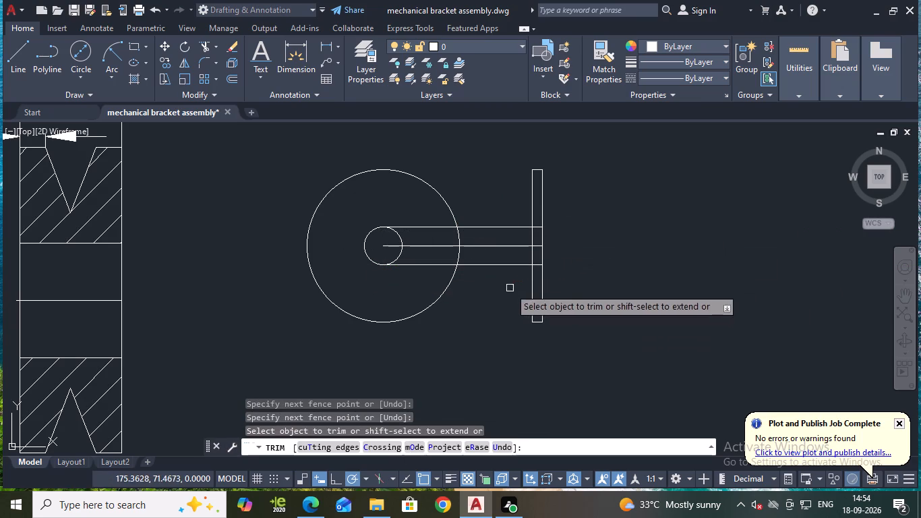
{"action": "left_click_drag", "start_coordinate": [510, 288], "coordinate": [502, 207]}
{"action": "key", "text": "Escape"}
Erase the upper and lower projection line remnants inside the large circle.
{"action": "left_click", "coordinate": [432, 264]}
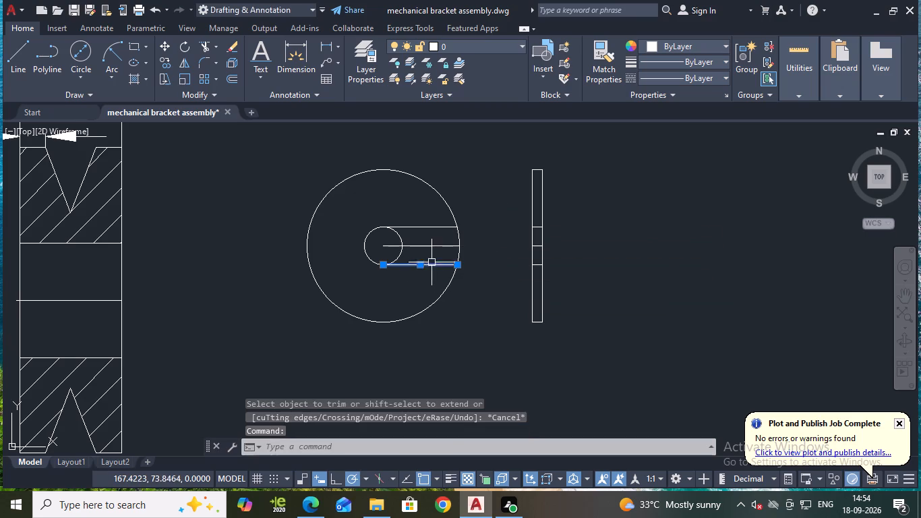
{"action": "left_click", "coordinate": [427, 230]}
{"action": "key", "text": "e"}
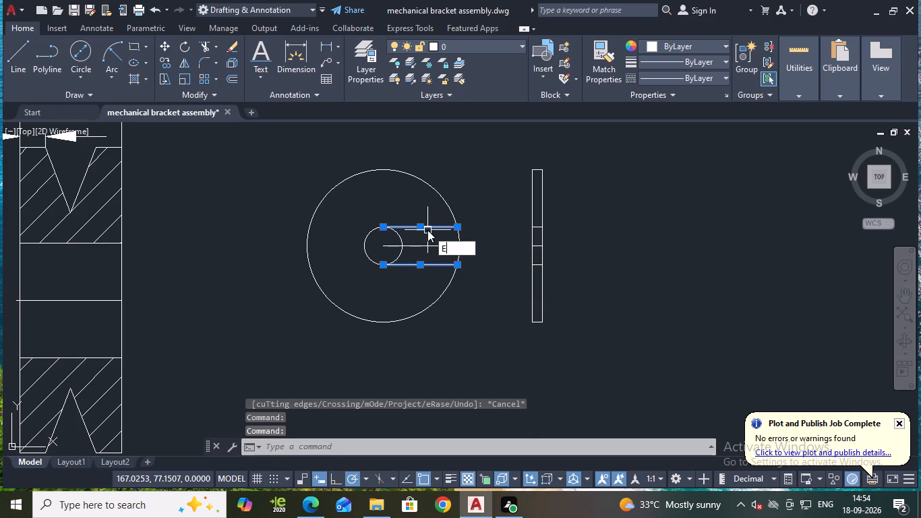
{"action": "key", "text": "Return"}
Stretch both ends of the horizontal centre line past the large circle, the right end about 10.6 from the centre.
{"action": "left_click", "coordinate": [443, 248]}
{"action": "left_click", "coordinate": [456, 244]}
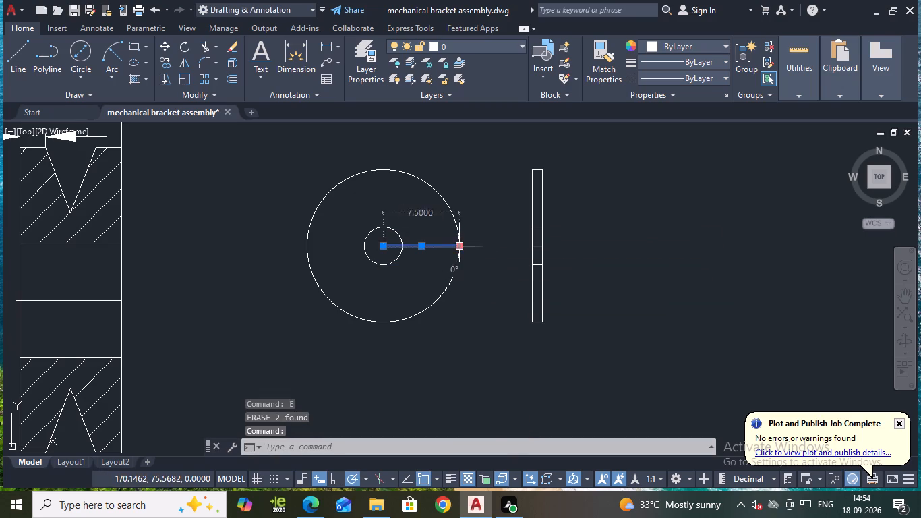
{"action": "left_click", "coordinate": [491, 245]}
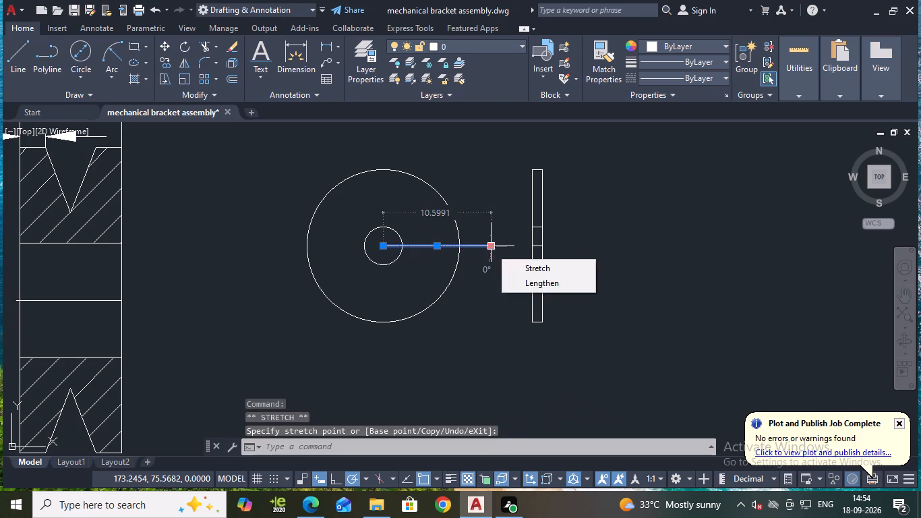
{"action": "key", "text": "Escape"}
{"action": "left_click", "coordinate": [436, 248]}
{"action": "left_click_drag", "start_coordinate": [385, 243], "coordinate": [379, 243]}
{"action": "left_click", "coordinate": [295, 246]}
{"action": "key", "text": "Escape"}
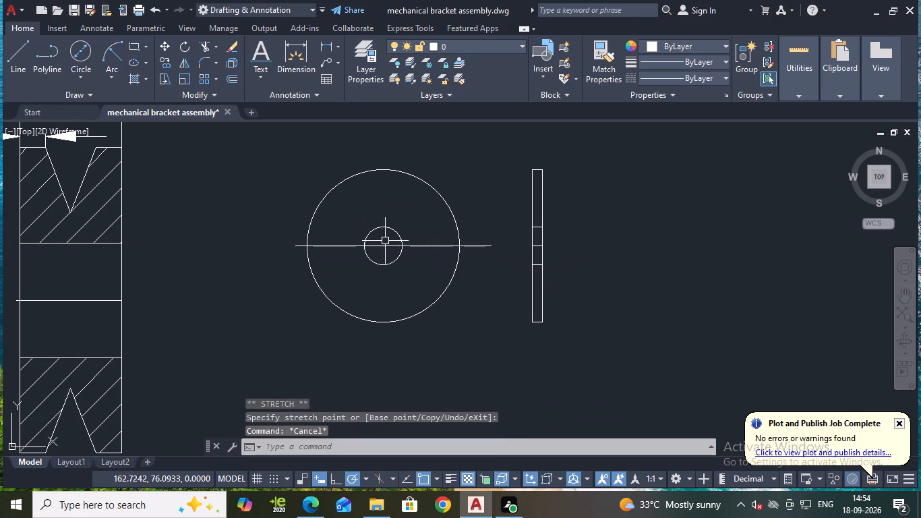
Draw a vertical centre line through the circles' centre and stretch its ends past the large circle's bottom and top.
{"action": "left_click", "coordinate": [7, 52]}
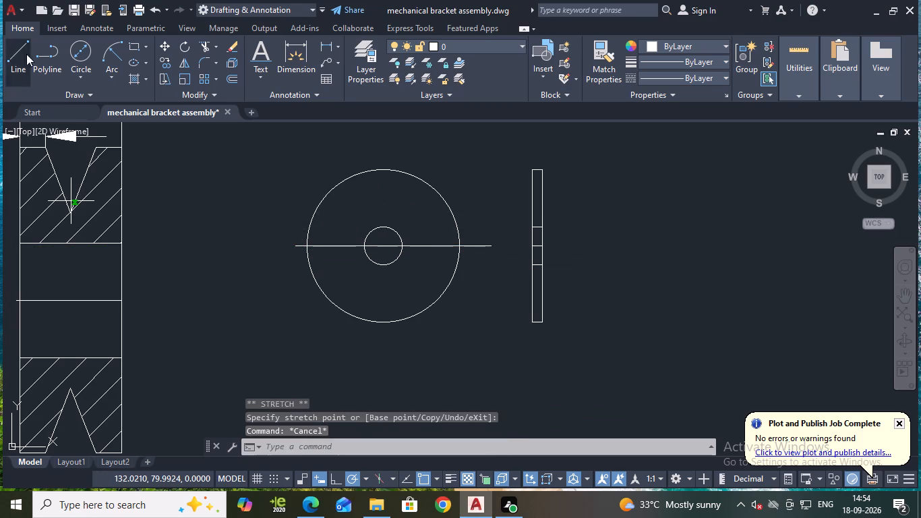
{"action": "left_click", "coordinate": [385, 244]}
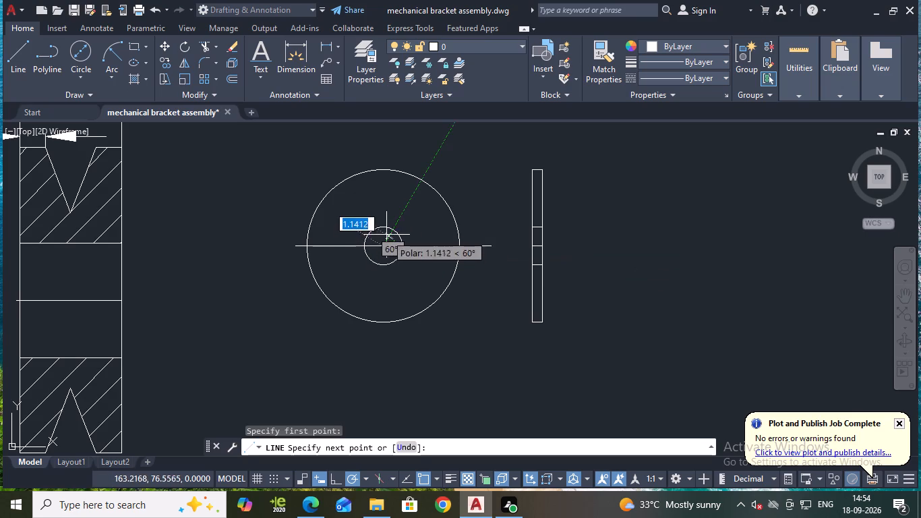
{"action": "left_click", "coordinate": [382, 232]}
{"action": "key", "text": "Escape"}
{"action": "left_click", "coordinate": [382, 239]}
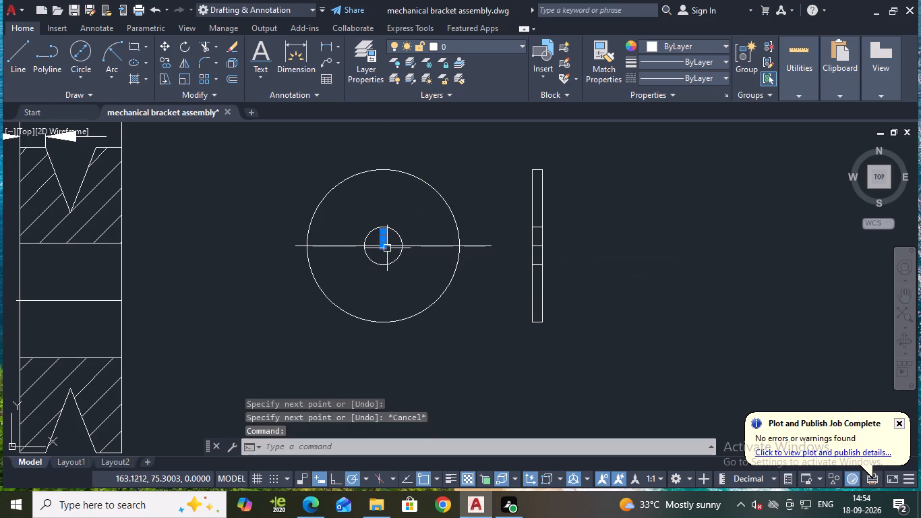
{"action": "left_click", "coordinate": [382, 247]}
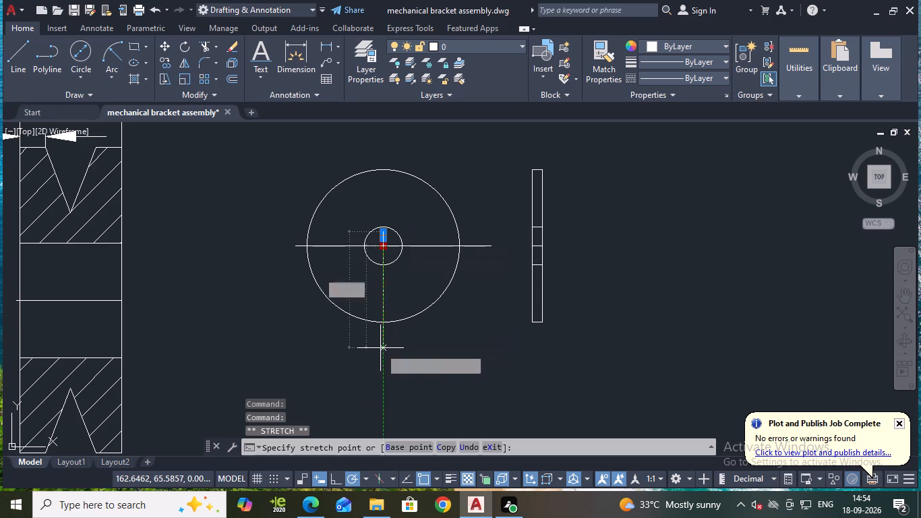
{"action": "left_click", "coordinate": [380, 349]}
{"action": "key", "text": "Escape"}
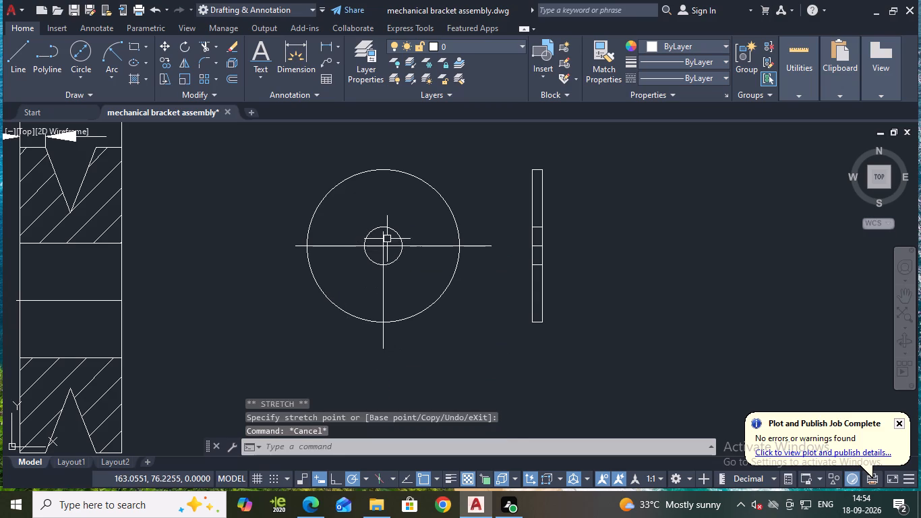
{"action": "left_click", "coordinate": [387, 239]}
{"action": "left_click", "coordinate": [379, 238]}
{"action": "left_click", "coordinate": [382, 233]}
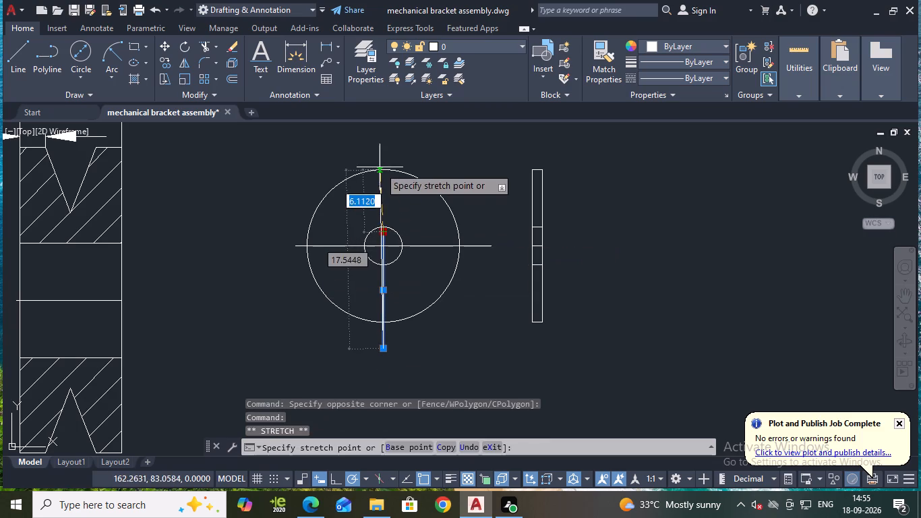
{"action": "left_click", "coordinate": [380, 161]}
{"action": "key", "text": "Escape"}
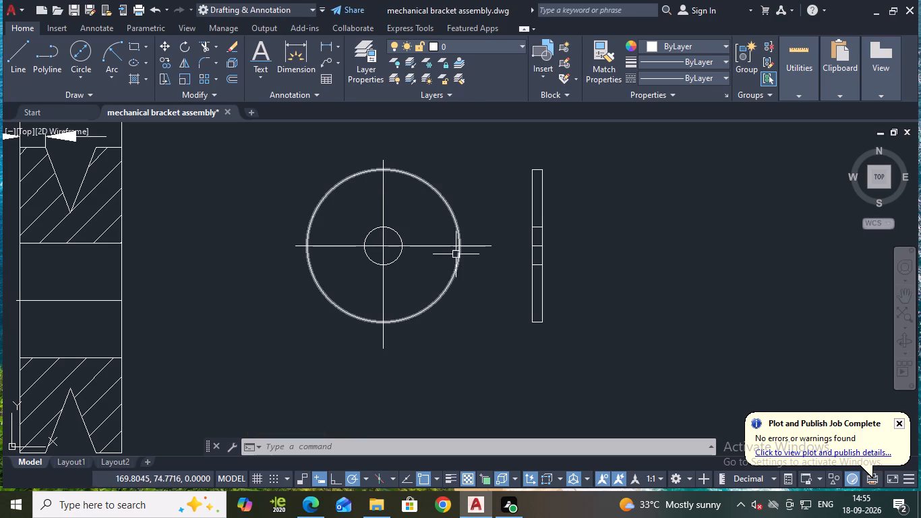
Change the linetype of the circular view's horizontal and vertical centre lines to DASHED.
{"action": "left_click", "coordinate": [434, 243]}
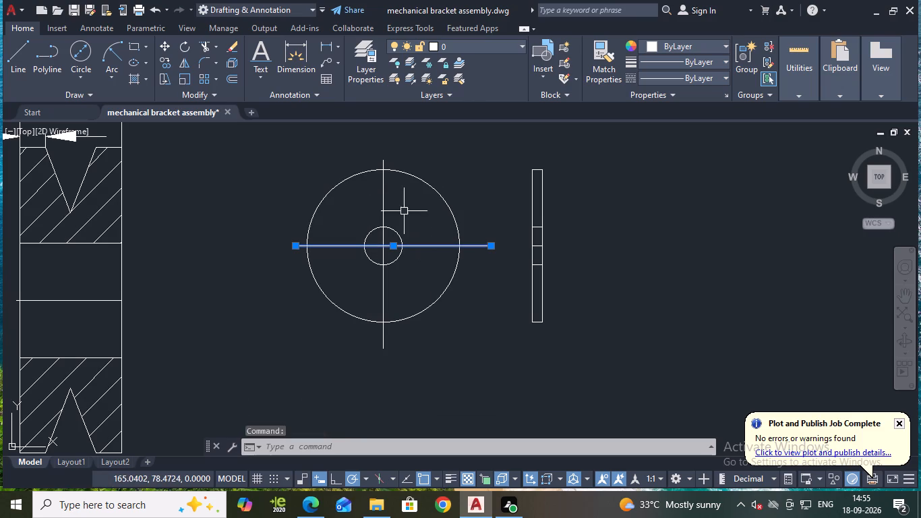
{"action": "left_click", "coordinate": [382, 197]}
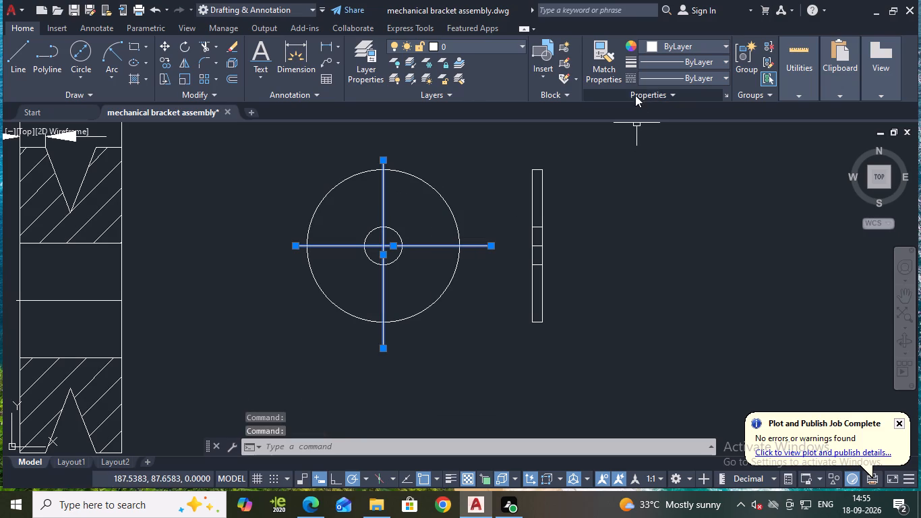
{"action": "left_click", "coordinate": [661, 78]}
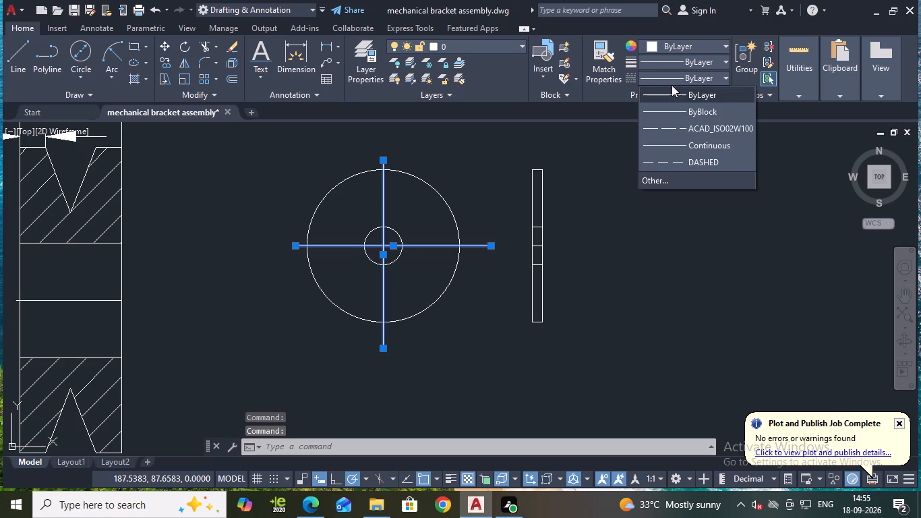
{"action": "left_click", "coordinate": [675, 159]}
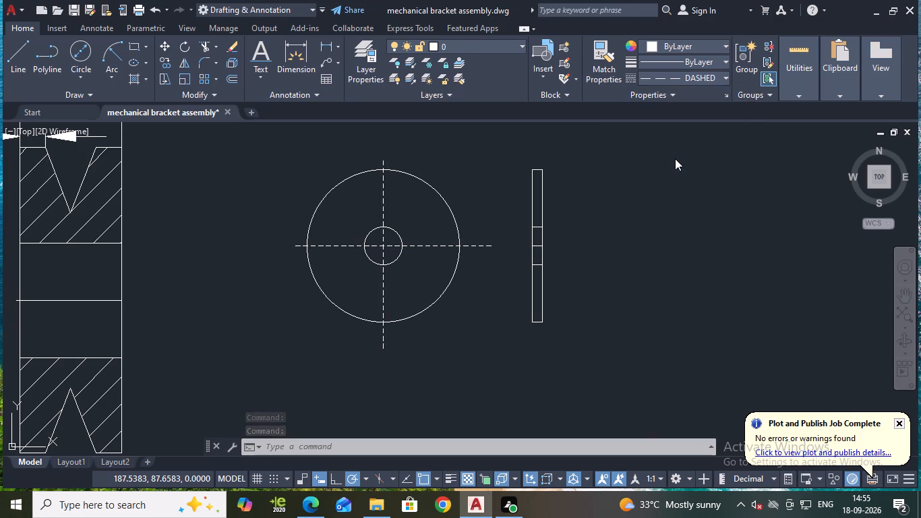
{"action": "key", "text": "Escape"}
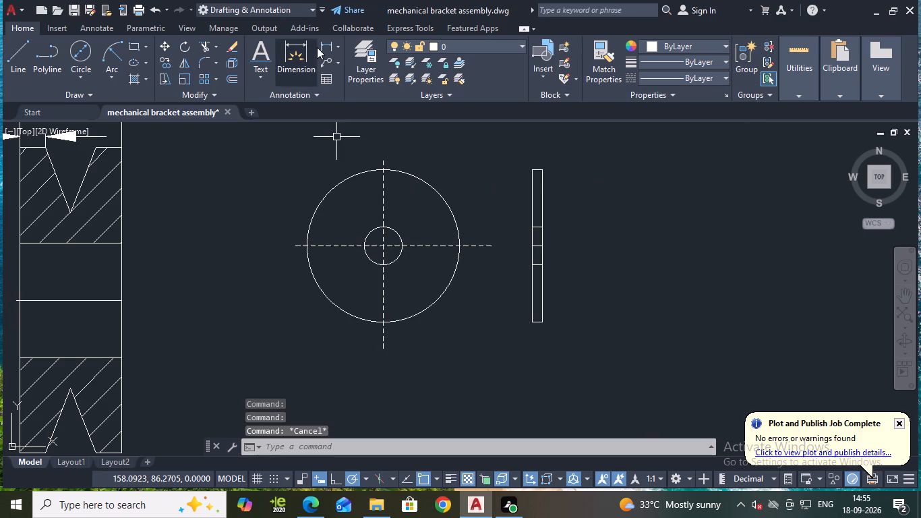
Add a diameter dimension to the large circle, placed at its upper-left edge.
{"action": "left_click", "coordinate": [340, 45]}
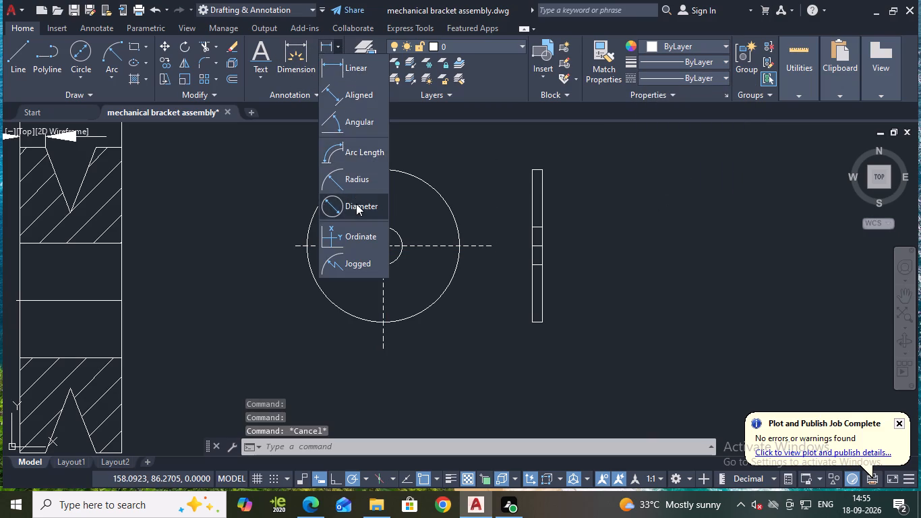
{"action": "left_click", "coordinate": [356, 204]}
{"action": "left_click", "coordinate": [329, 192]}
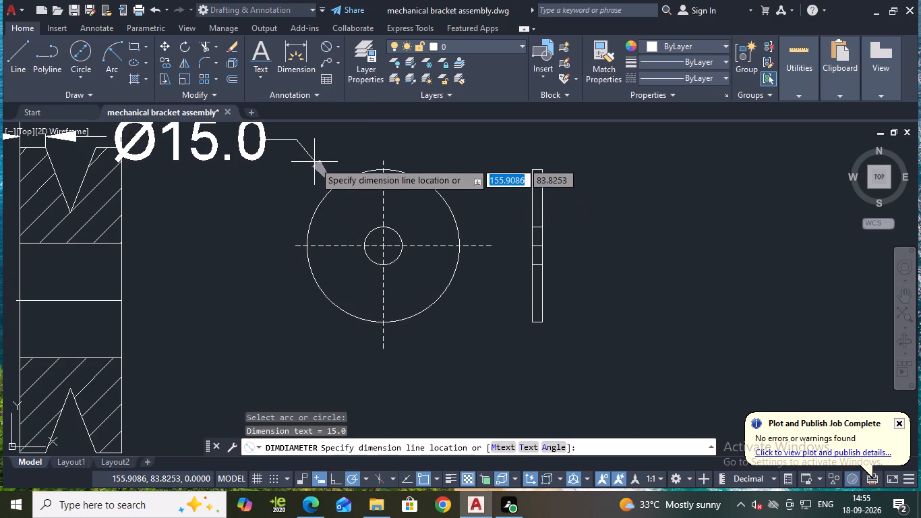
{"action": "left_click", "coordinate": [358, 171]}
{"action": "scroll", "coordinate": [409, 171], "scroll_direction": "down", "scroll_amount": 2}
{"action": "key", "text": "ctrl+z"}
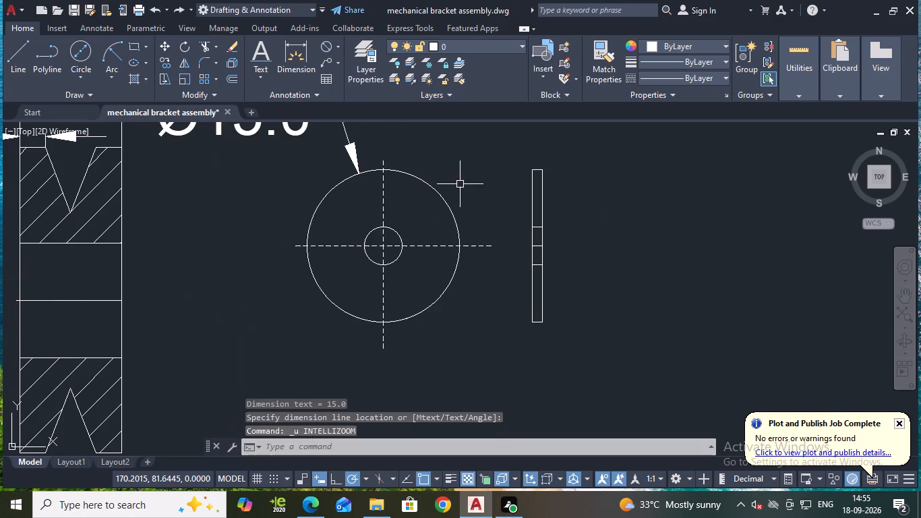
{"action": "scroll", "coordinate": [410, 119], "scroll_direction": "down", "scroll_amount": 2}
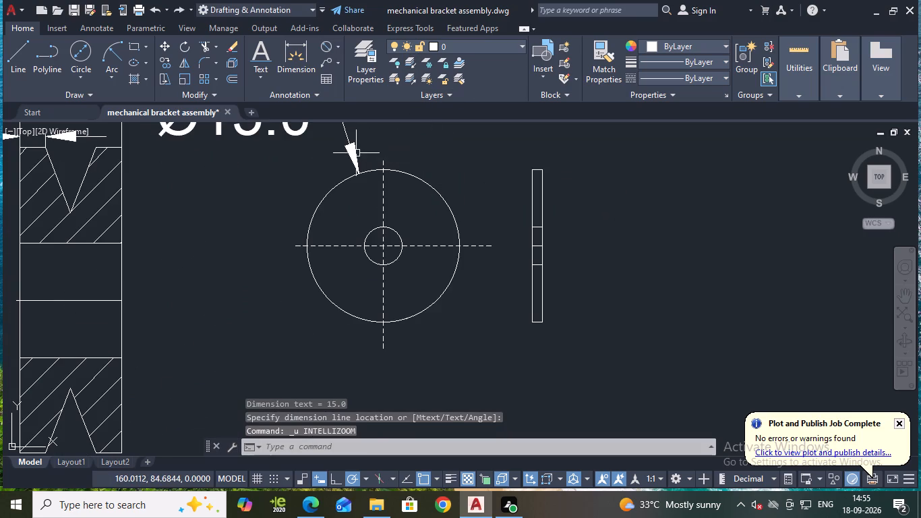
Undo the large circle's diameter dimension and add it again at the circle's lower-left edge.
{"action": "key", "text": "ctrl+z"}
{"action": "left_click", "coordinate": [331, 47]}
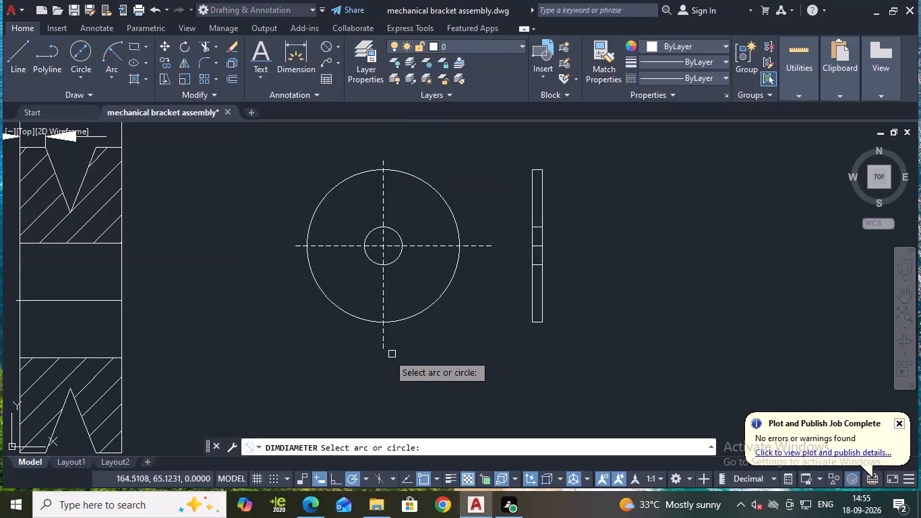
{"action": "left_click_drag", "start_coordinate": [352, 316], "coordinate": [342, 318]}
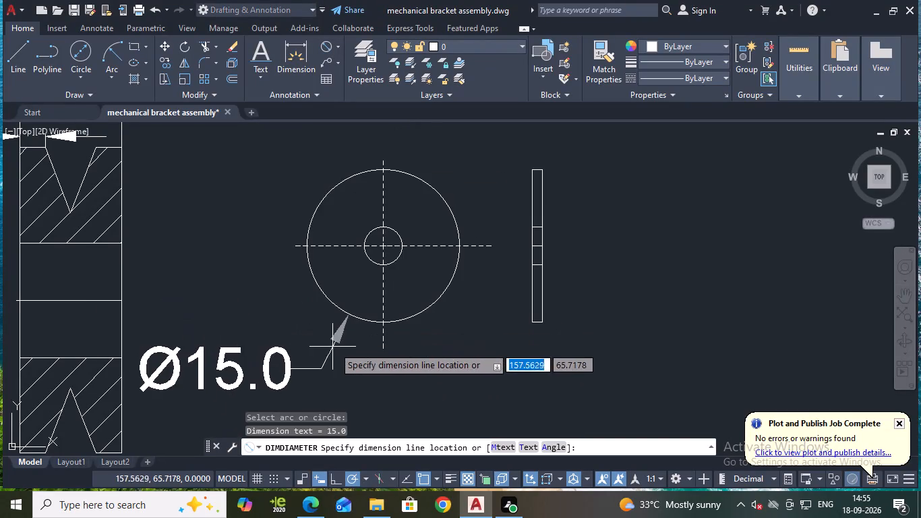
{"action": "left_click", "coordinate": [339, 345]}
Add a leader from the small circle to below the large circle, with the text M 3.75 at height 3.5.
{"action": "scroll", "coordinate": [384, 305], "scroll_direction": "down", "scroll_amount": 3}
{"action": "scroll", "coordinate": [415, 287], "scroll_direction": "up", "scroll_amount": 1}
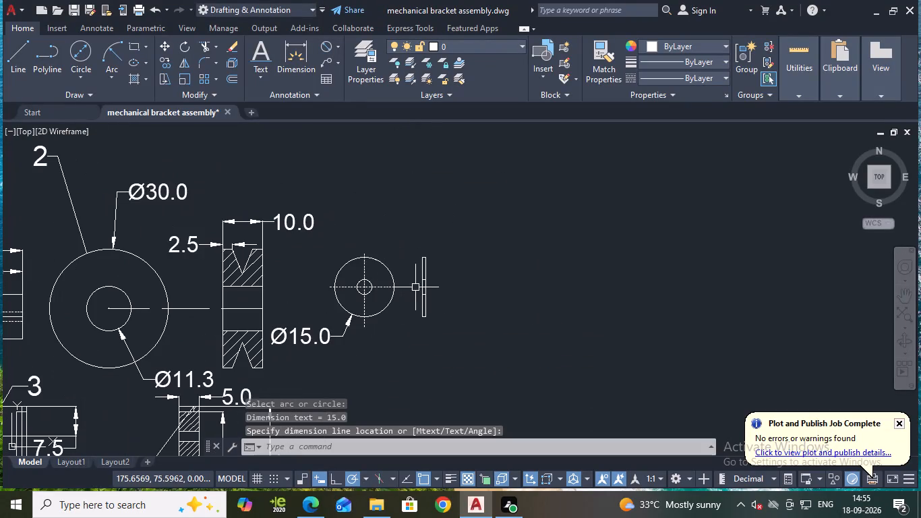
{"action": "scroll", "coordinate": [376, 299], "scroll_direction": "up", "scroll_amount": 1}
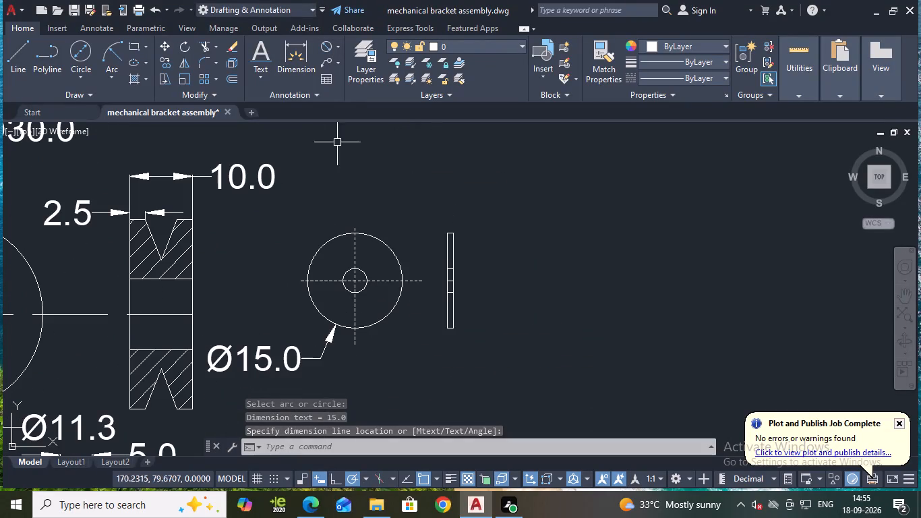
{"action": "left_click", "coordinate": [328, 67]}
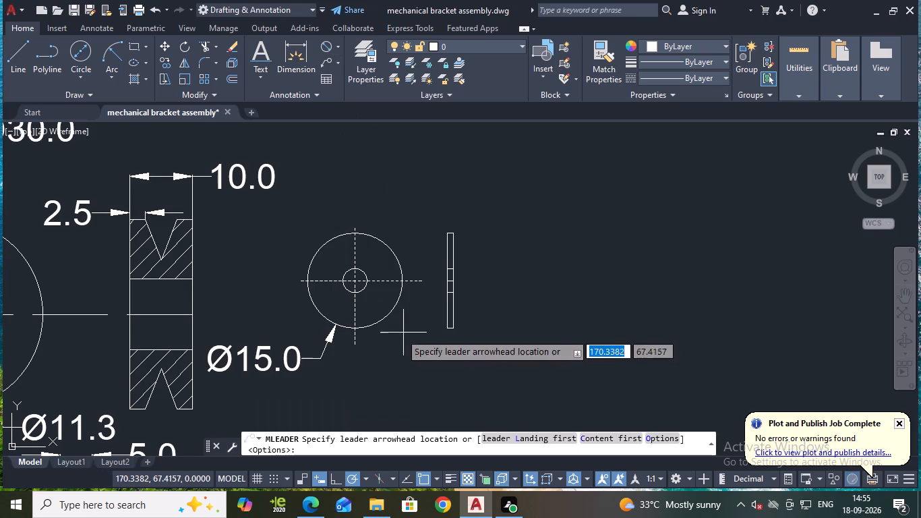
{"action": "left_click", "coordinate": [363, 290]}
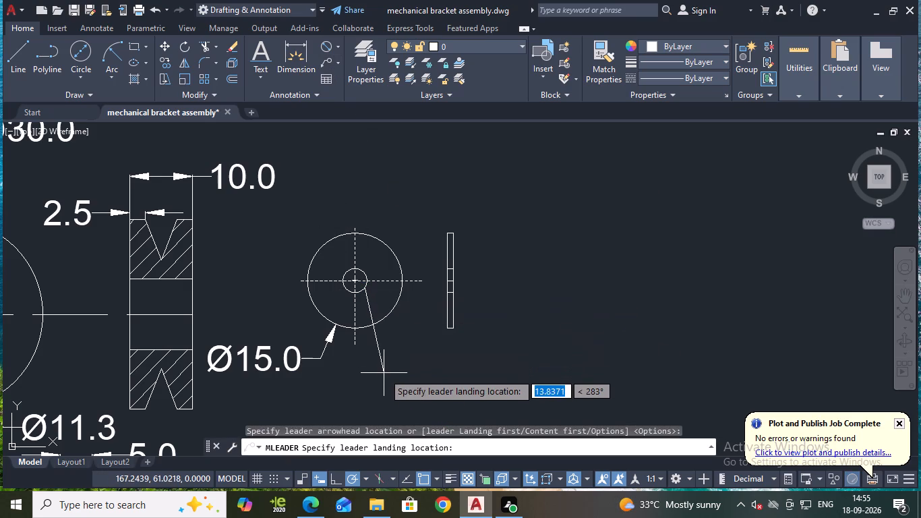
{"action": "left_click", "coordinate": [384, 374]}
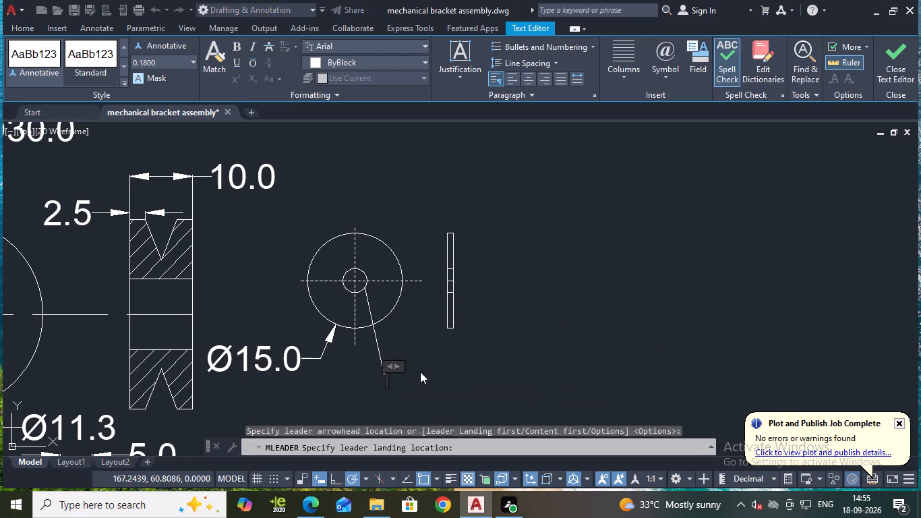
{"action": "left_click", "coordinate": [175, 65]}
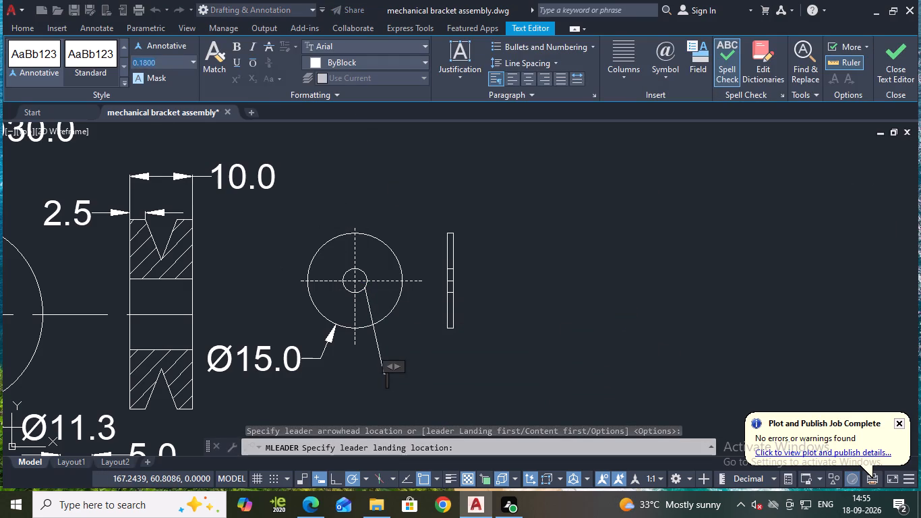
{"action": "key", "text": "3"}
{"action": "key", "text": "Return"}
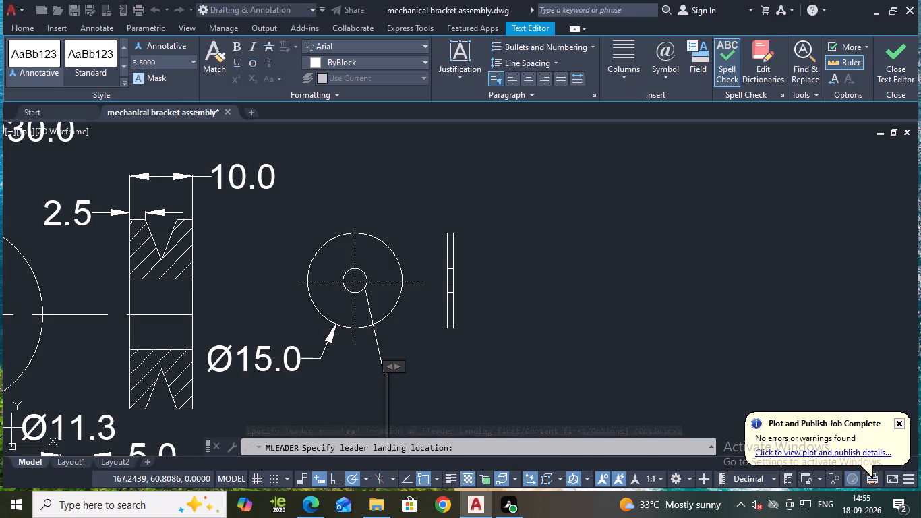
{"action": "key", "text": "m"}
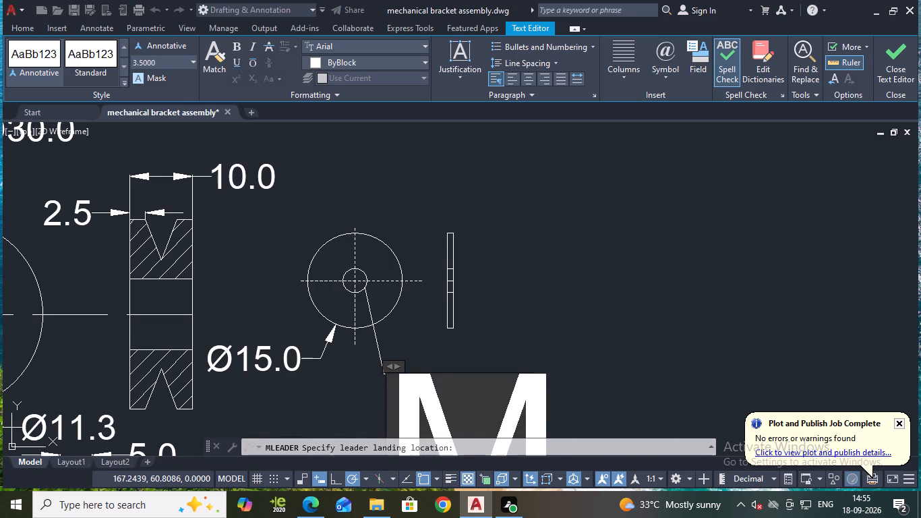
{"action": "key", "text": "space"}
{"action": "type", "text": "3.75"}
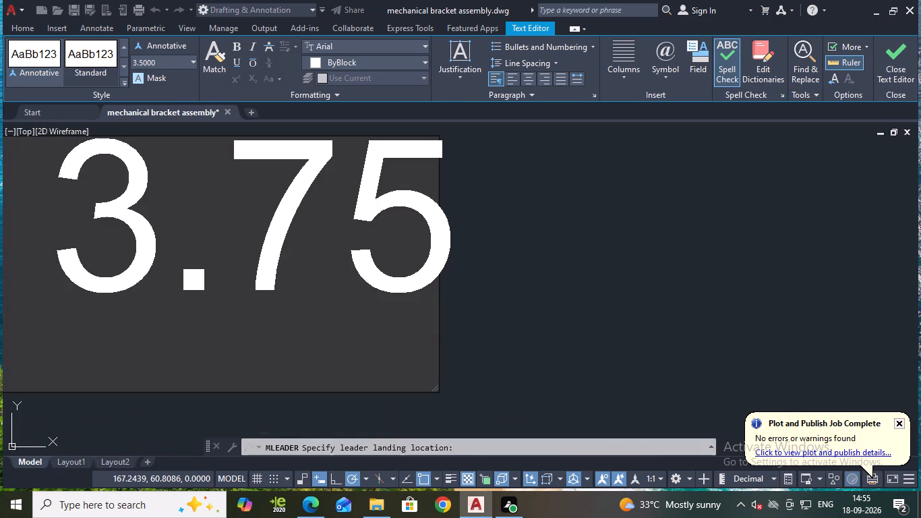
{"action": "left_click", "coordinate": [897, 49]}
Add a linear dimension for the side view's thickness just above its top edge and save the drawing.
{"action": "scroll", "coordinate": [712, 190], "scroll_direction": "down", "scroll_amount": 2}
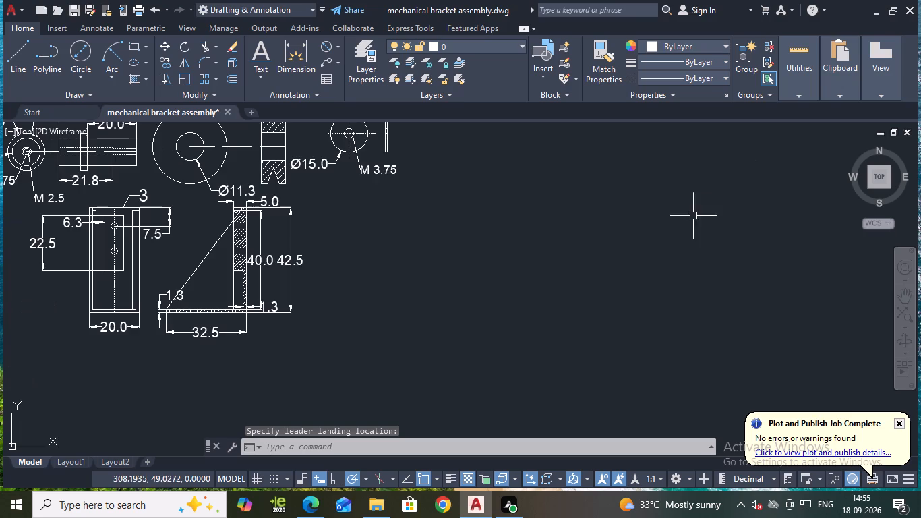
{"action": "middle_click_drag", "start_coordinate": [355, 222], "coordinate": [356, 270]}
{"action": "scroll", "coordinate": [382, 160], "scroll_direction": "up", "scroll_amount": 2}
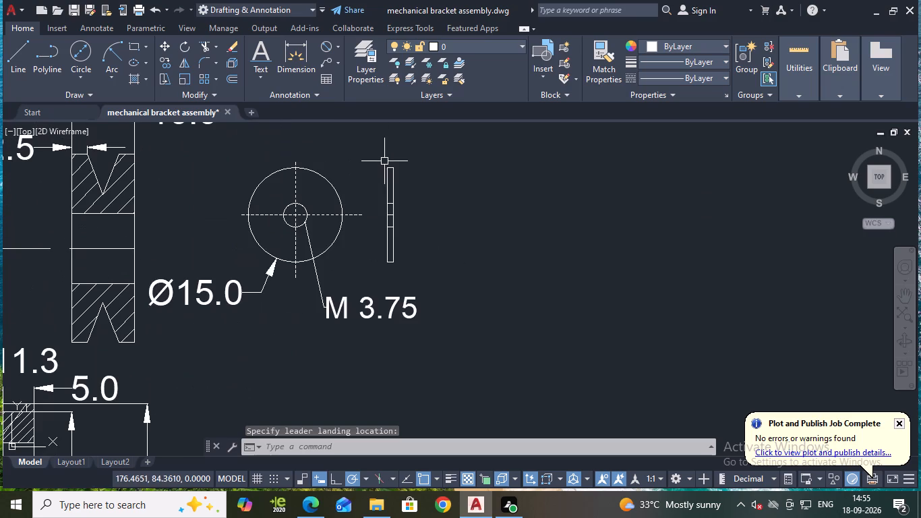
{"action": "scroll", "coordinate": [425, 183], "scroll_direction": "up", "scroll_amount": 1}
{"action": "left_click", "coordinate": [338, 45]}
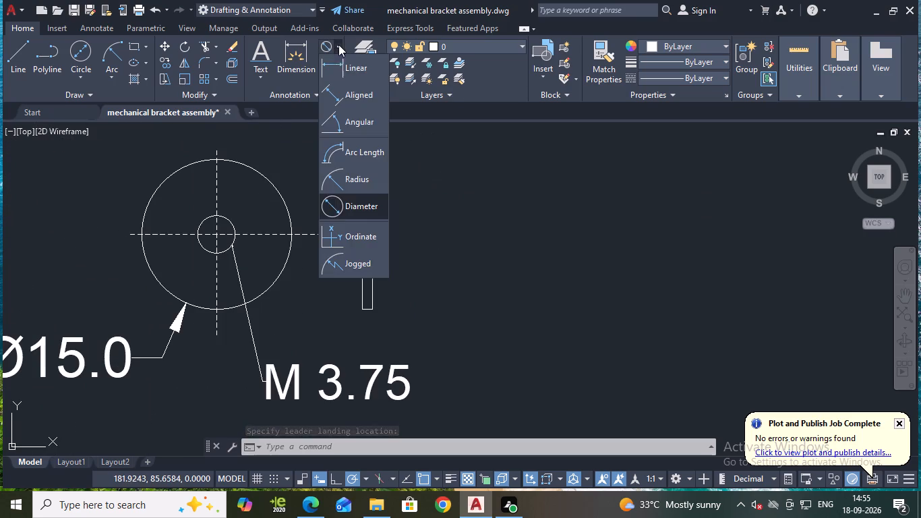
{"action": "left_click", "coordinate": [353, 71]}
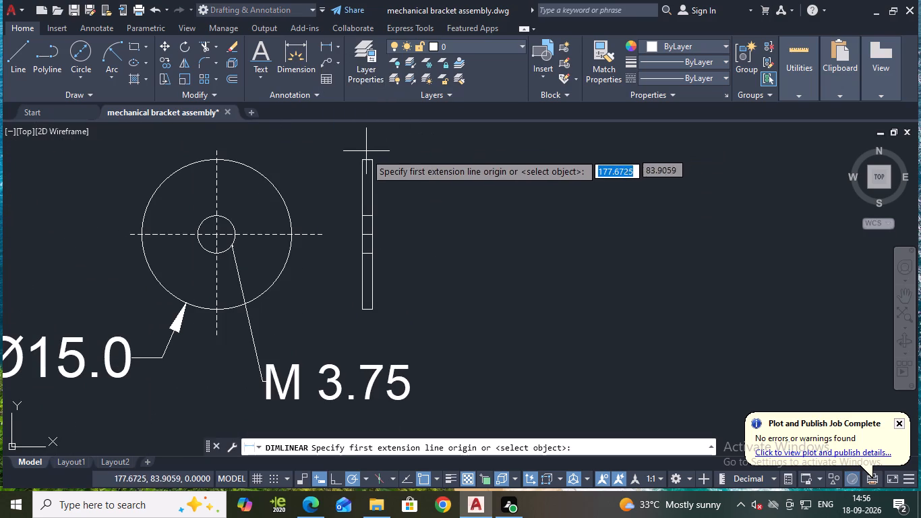
{"action": "left_click", "coordinate": [362, 158]}
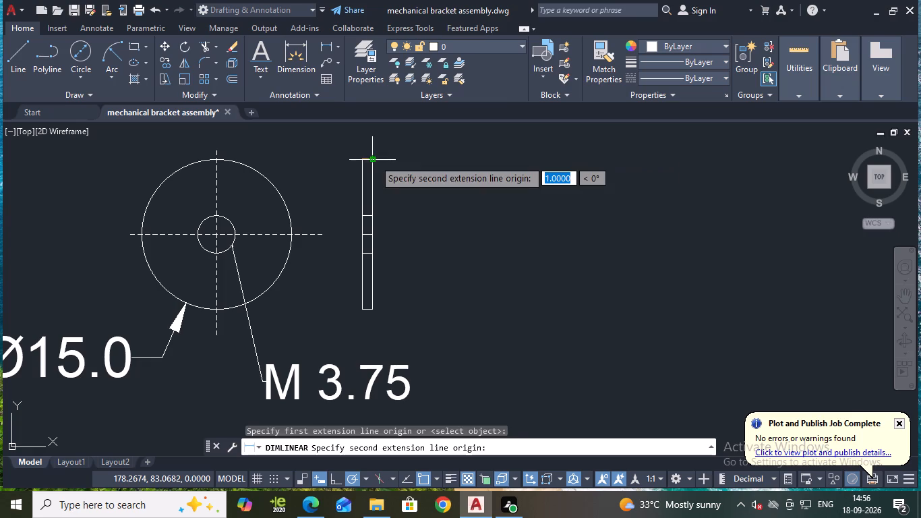
{"action": "left_click", "coordinate": [374, 160]}
{"action": "left_click", "coordinate": [376, 149]}
{"action": "key", "text": "Escape"}
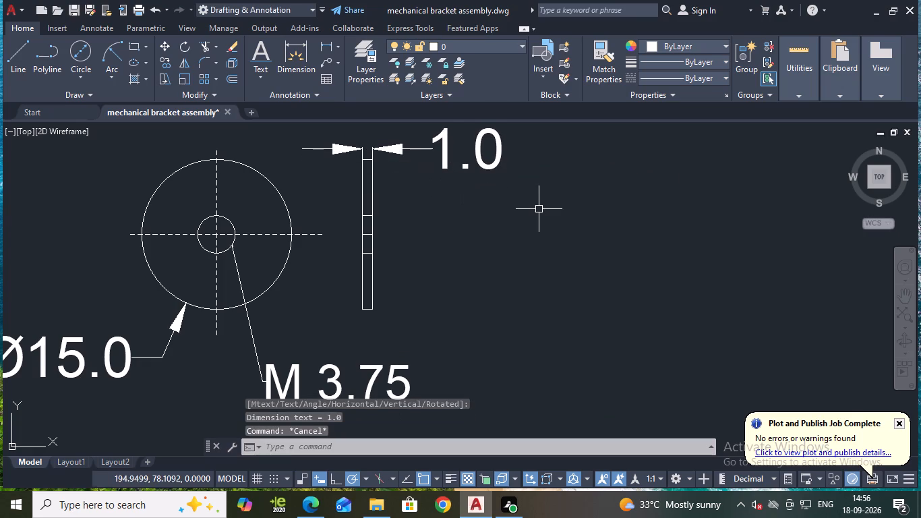
{"action": "key", "text": "ctrl+s"}
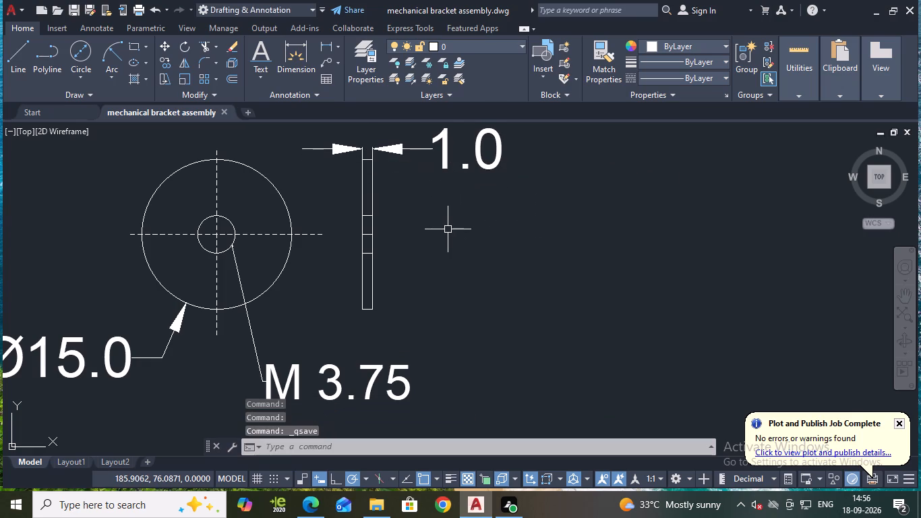
Add a leader from the top of the large circle with part number 4 at text height 5, and save the drawing.
{"action": "middle_click_drag", "start_coordinate": [452, 218], "coordinate": [506, 346]}
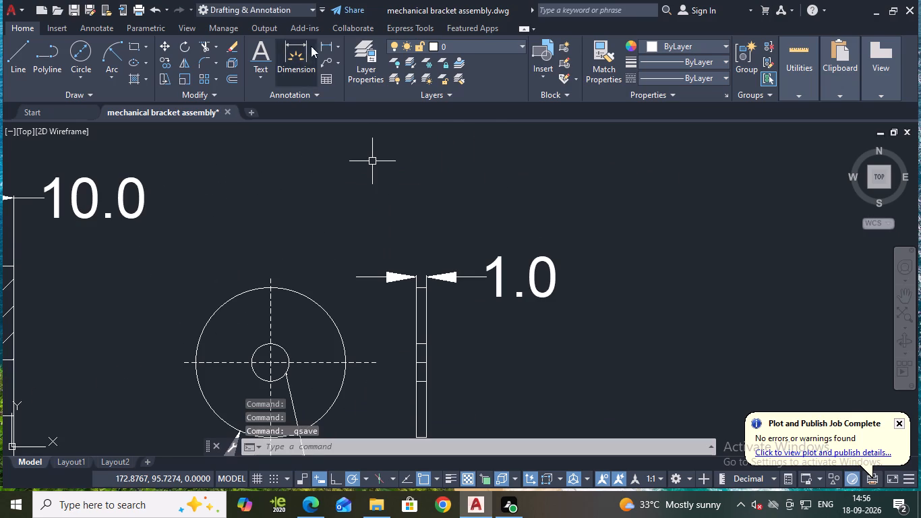
{"action": "left_click", "coordinate": [325, 59]}
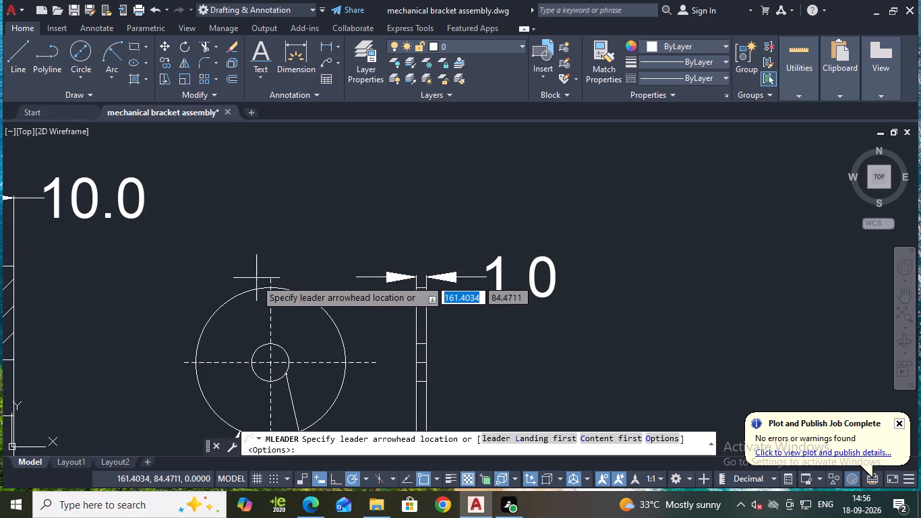
{"action": "left_click", "coordinate": [254, 291]}
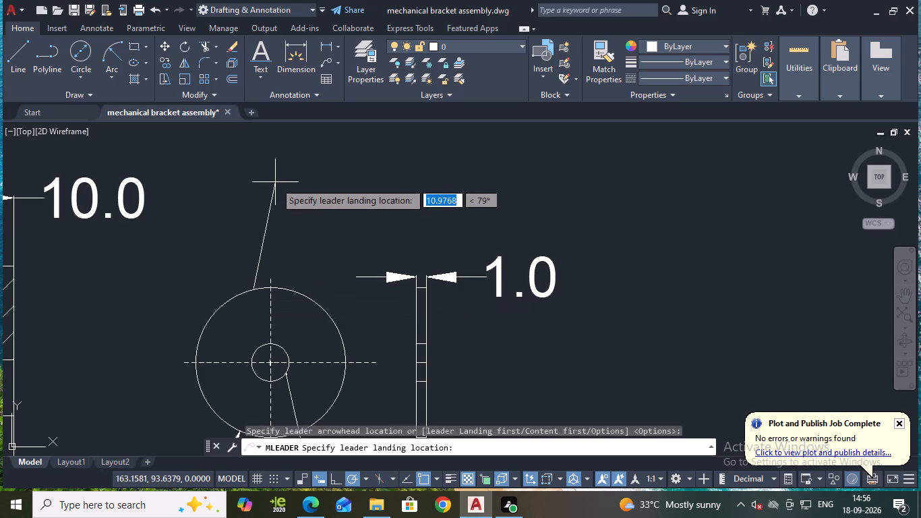
{"action": "left_click", "coordinate": [291, 189]}
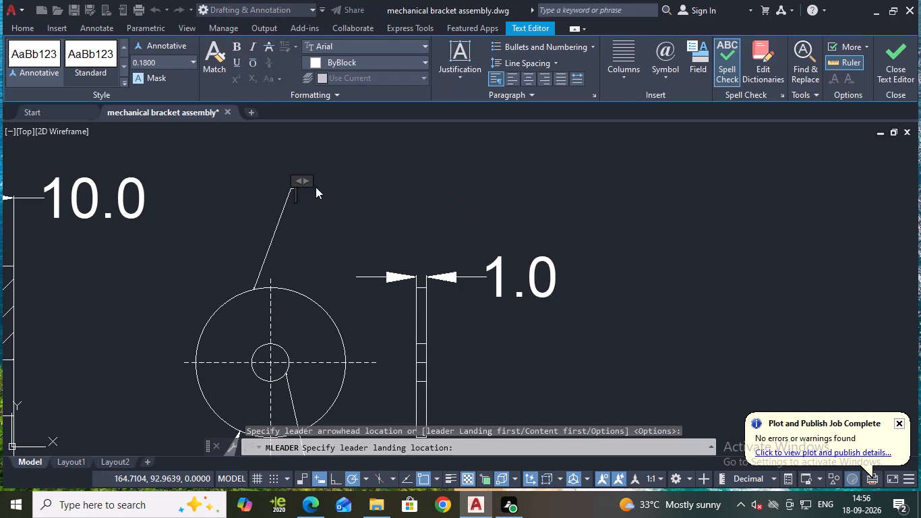
{"action": "left_click", "coordinate": [167, 64]}
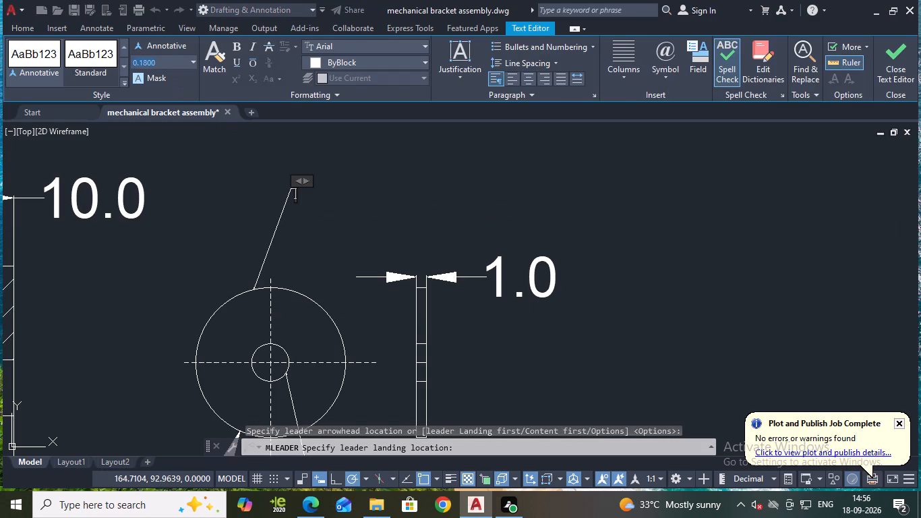
{"action": "key", "text": "5"}
{"action": "key", "text": "Return"}
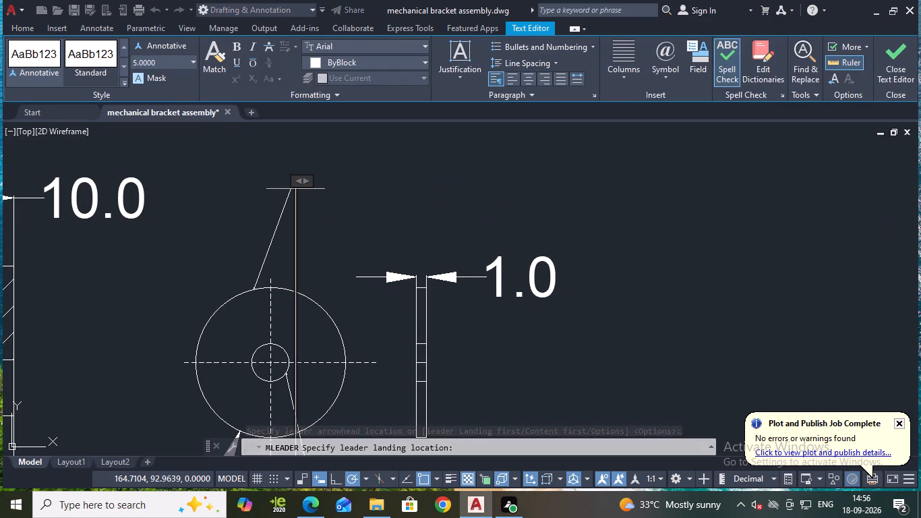
{"action": "key", "text": "4"}
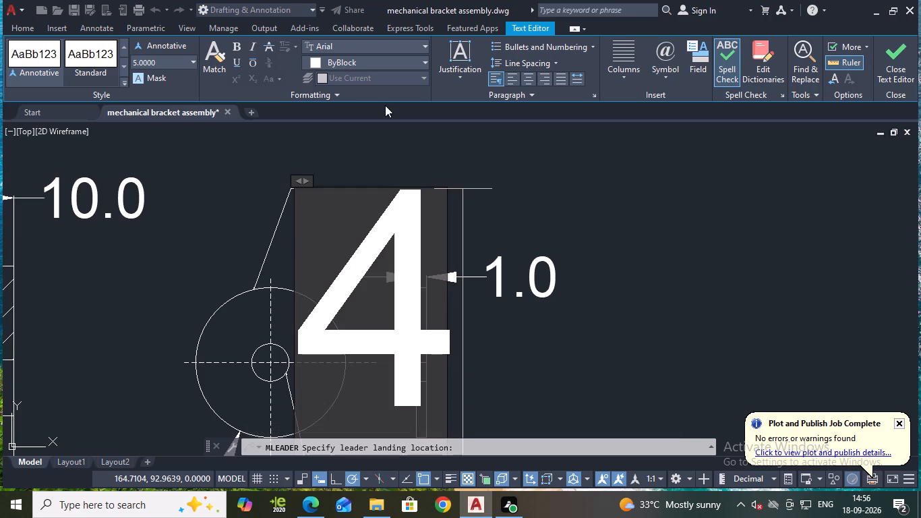
{"action": "left_click", "coordinate": [885, 52]}
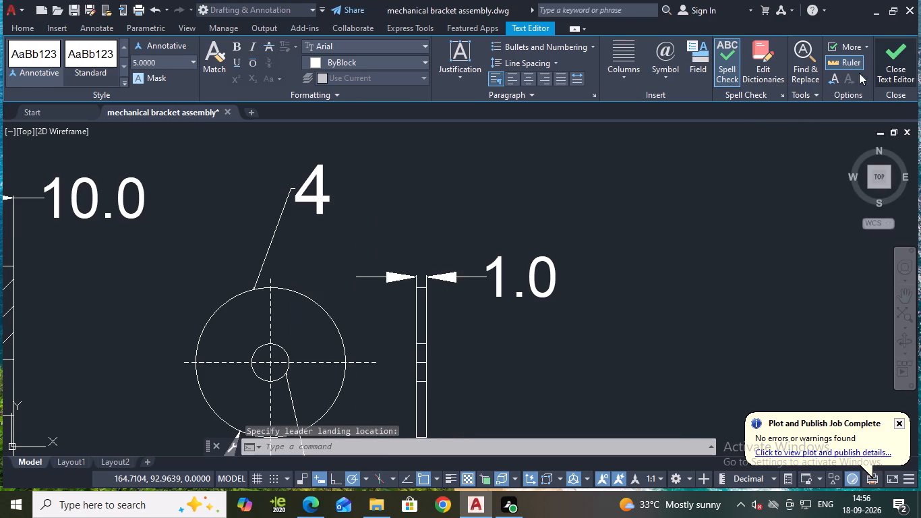
{"action": "scroll", "coordinate": [481, 194], "scroll_direction": "down", "scroll_amount": 2}
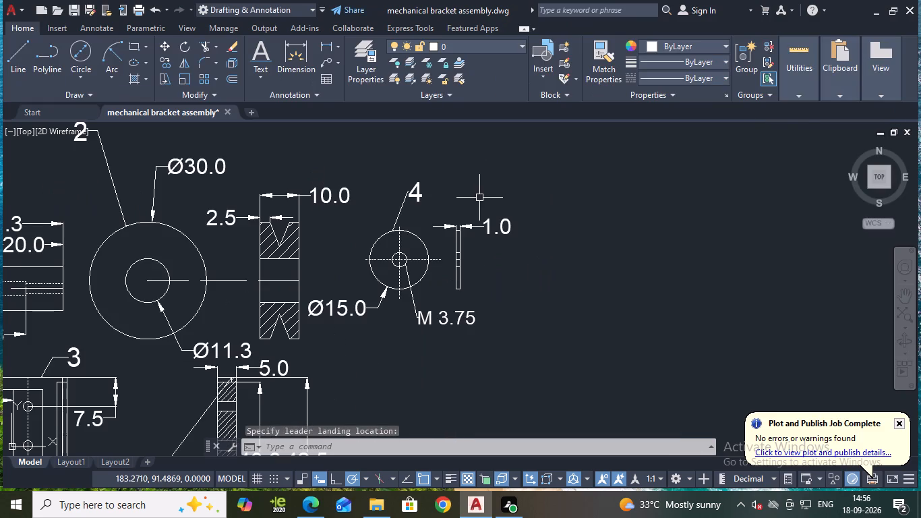
{"action": "key", "text": "Escape"}
{"action": "key", "text": "ctrl+s"}
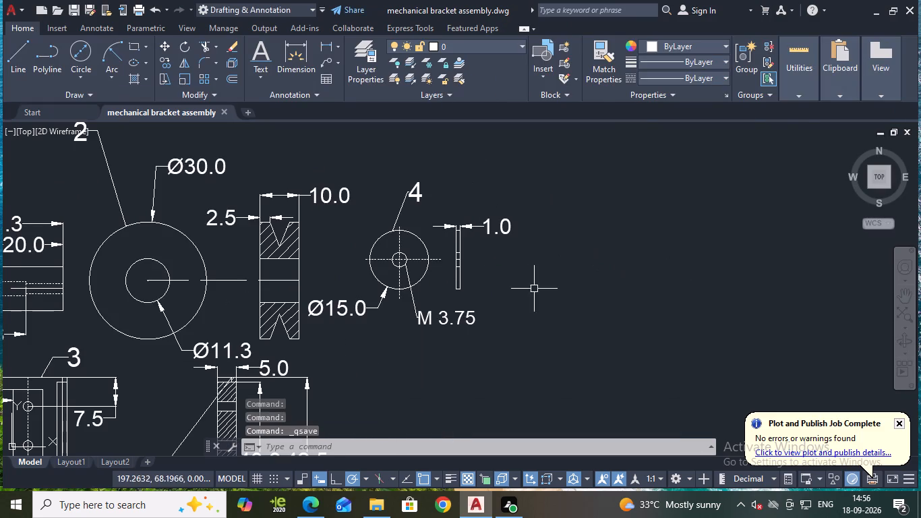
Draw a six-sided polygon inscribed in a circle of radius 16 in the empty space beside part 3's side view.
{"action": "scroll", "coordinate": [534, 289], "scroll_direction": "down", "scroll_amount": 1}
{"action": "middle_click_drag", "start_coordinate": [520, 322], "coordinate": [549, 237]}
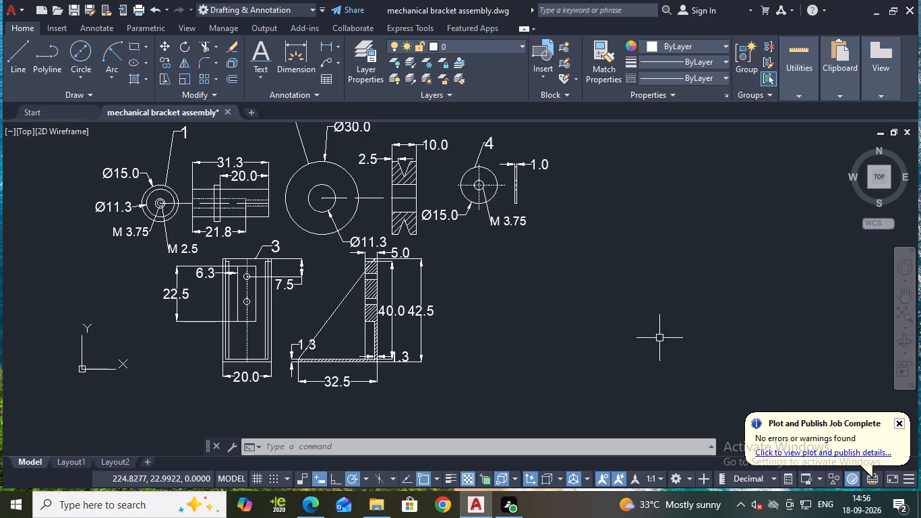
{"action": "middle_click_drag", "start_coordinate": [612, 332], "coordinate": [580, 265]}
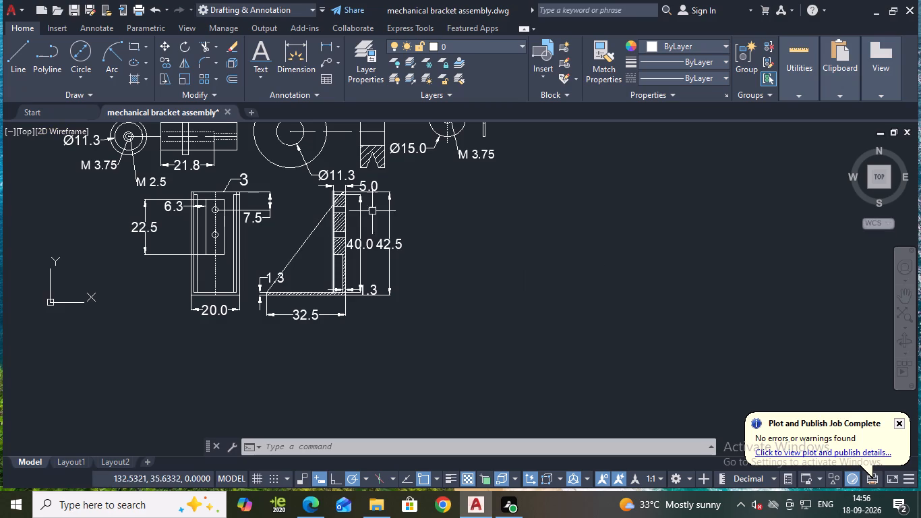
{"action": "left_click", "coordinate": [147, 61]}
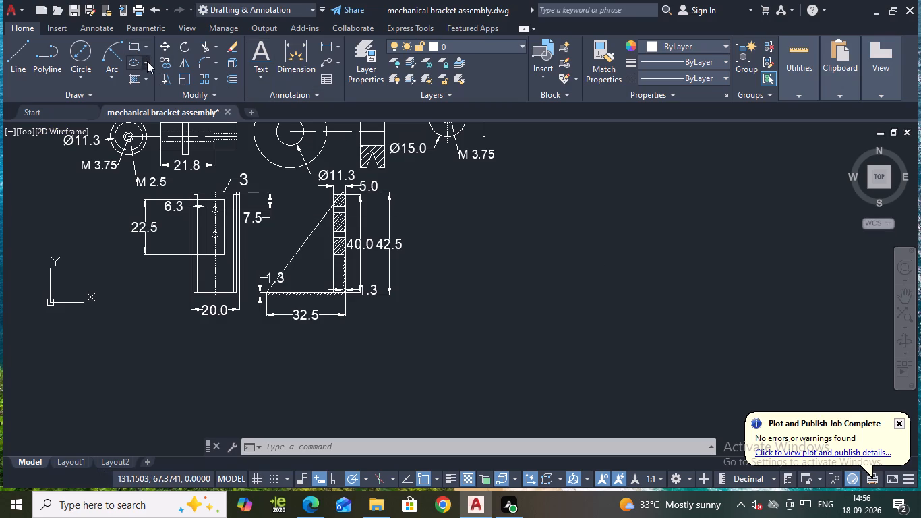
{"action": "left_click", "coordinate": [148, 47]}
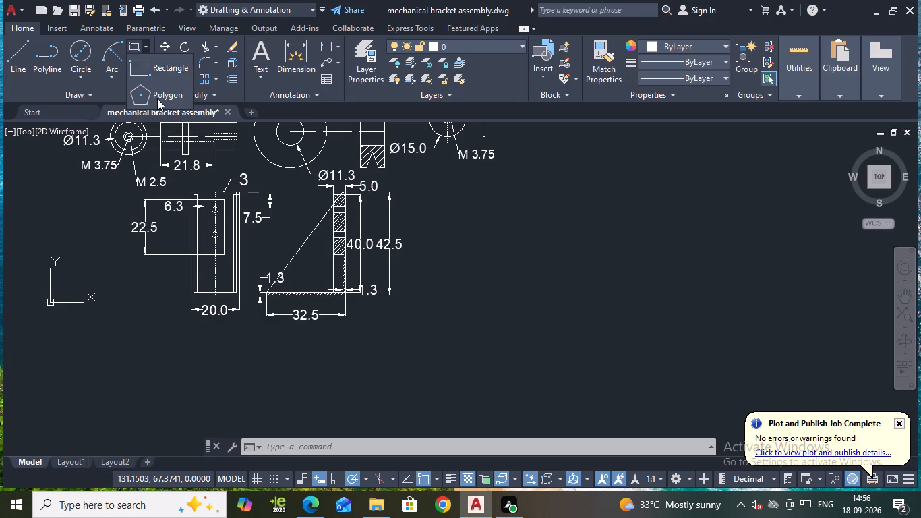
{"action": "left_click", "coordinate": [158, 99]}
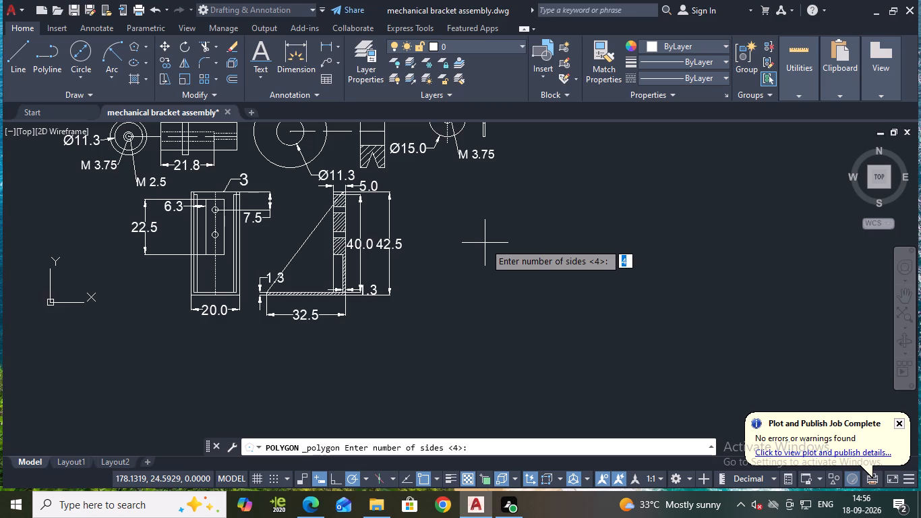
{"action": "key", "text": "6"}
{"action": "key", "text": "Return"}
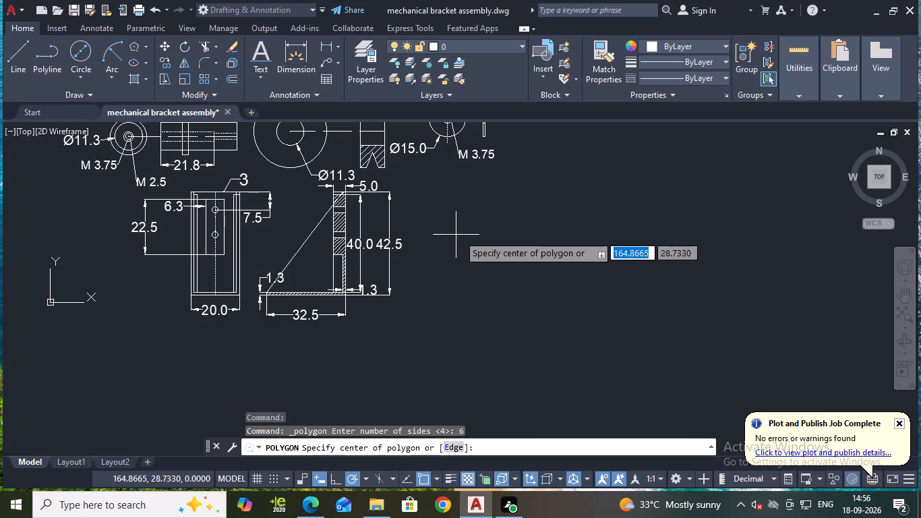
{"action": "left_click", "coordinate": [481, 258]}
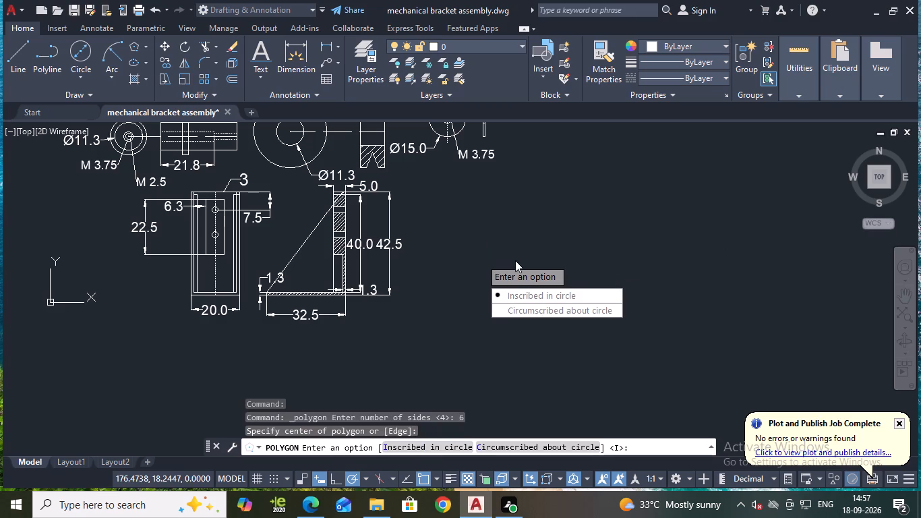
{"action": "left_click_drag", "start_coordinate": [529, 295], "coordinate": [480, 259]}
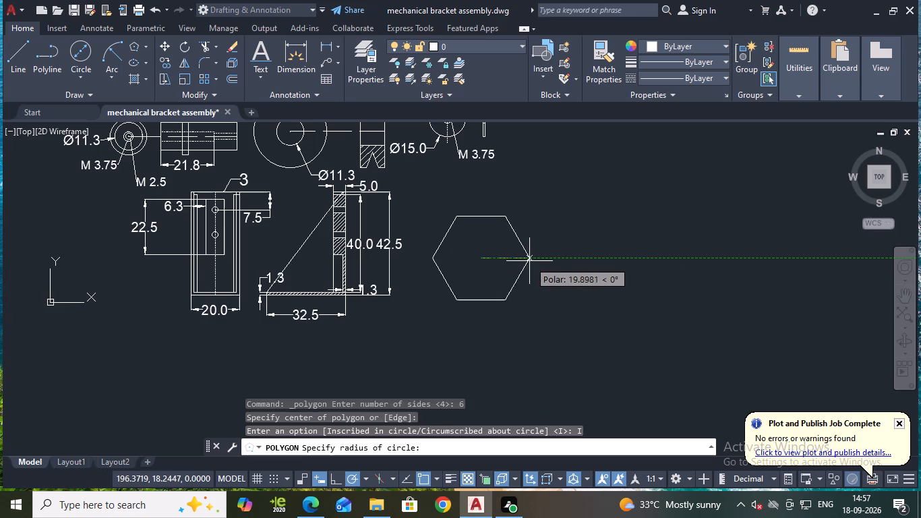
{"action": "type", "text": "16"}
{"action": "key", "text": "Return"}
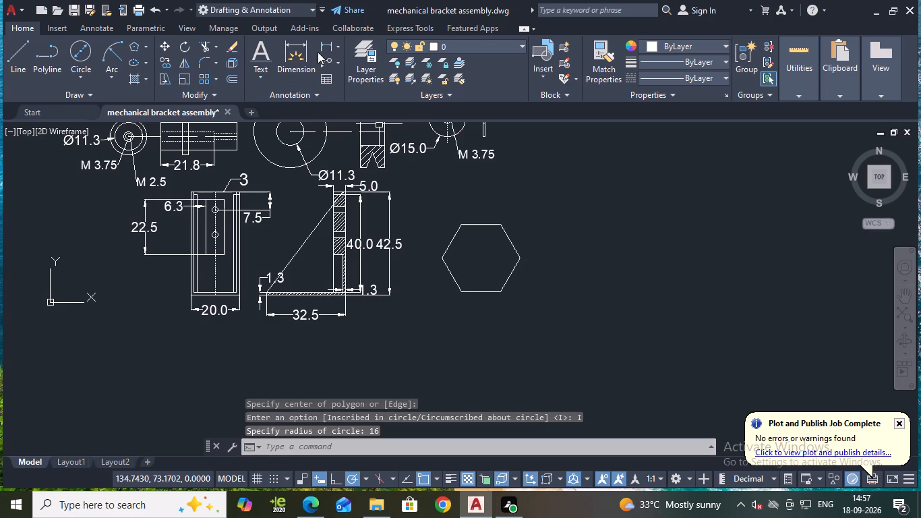
Check the hexagon's size across flats and across corners with trial linear dimensions, without placing them.
{"action": "left_click", "coordinate": [323, 47]}
{"action": "left_click", "coordinate": [475, 225]}
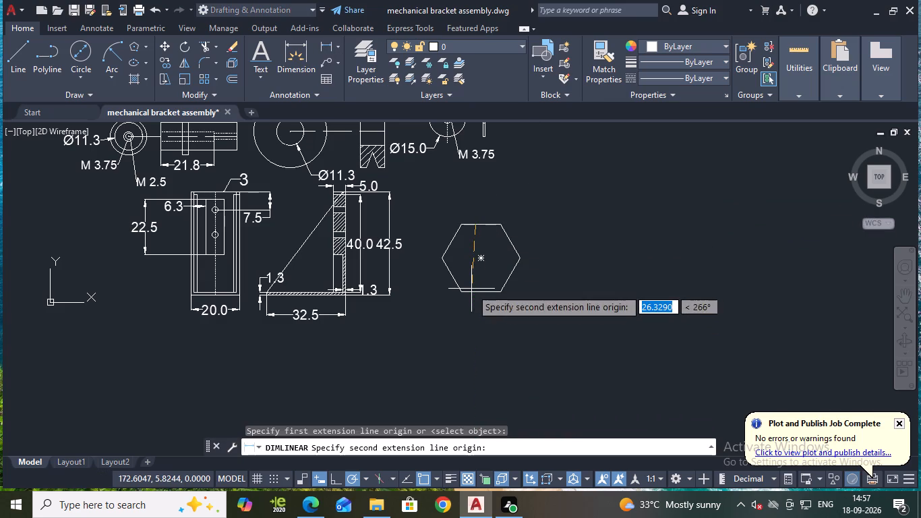
{"action": "left_click", "coordinate": [477, 293]}
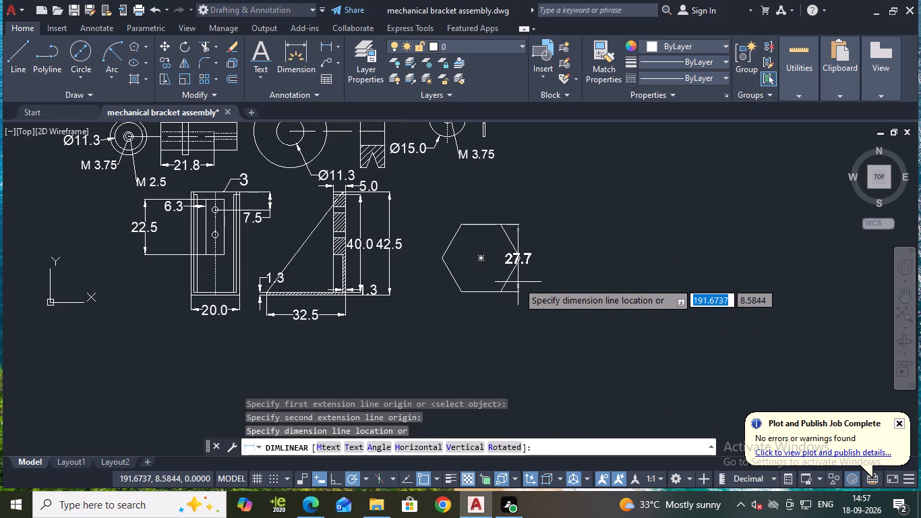
{"action": "key", "text": "Escape"}
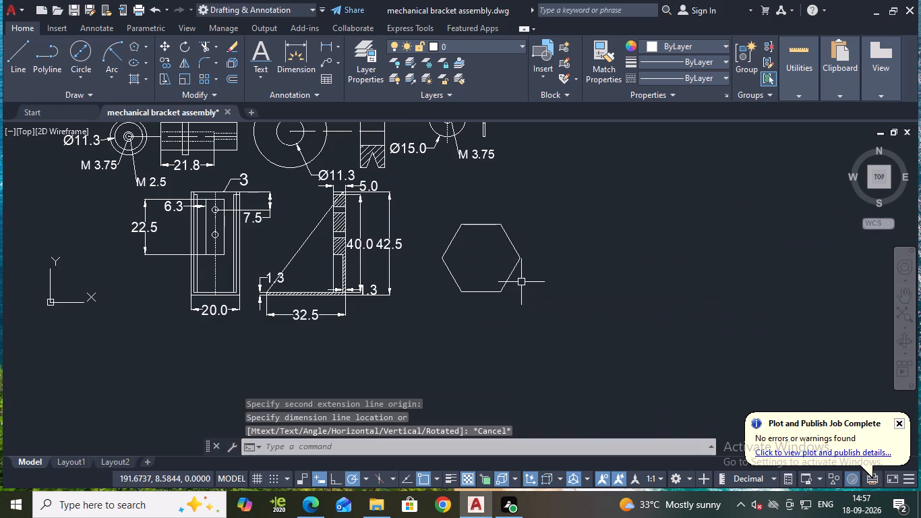
{"action": "left_click", "coordinate": [326, 42]}
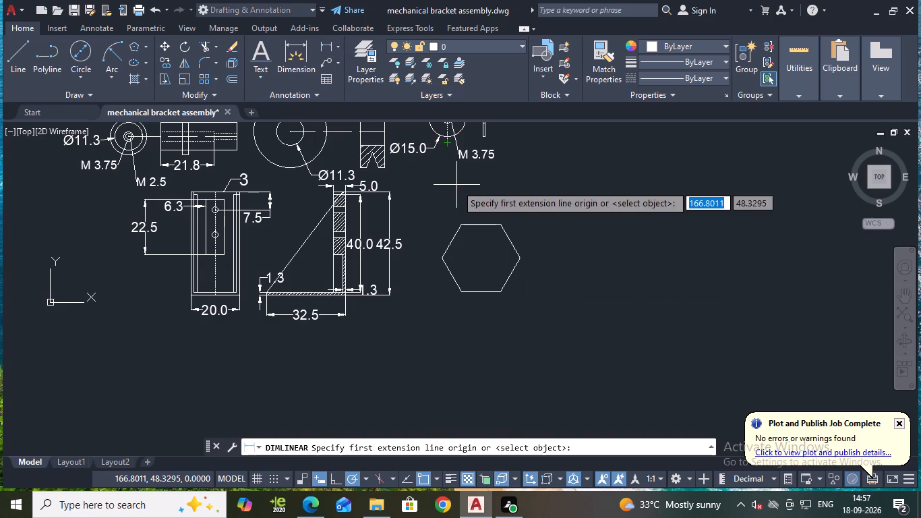
{"action": "left_click", "coordinate": [442, 257]}
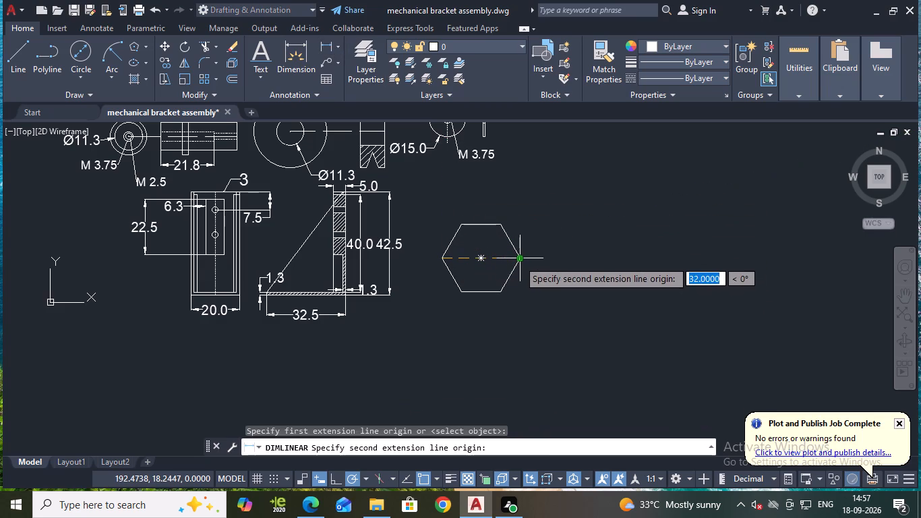
{"action": "key", "text": "Escape"}
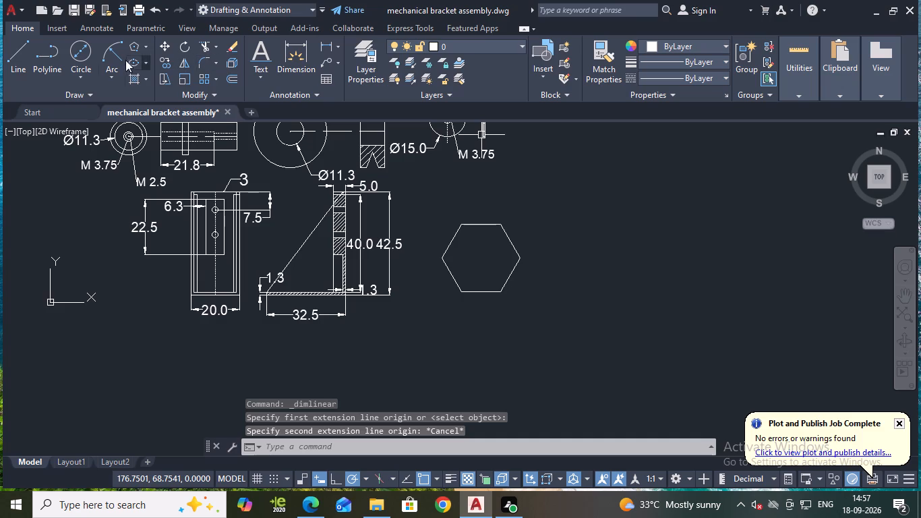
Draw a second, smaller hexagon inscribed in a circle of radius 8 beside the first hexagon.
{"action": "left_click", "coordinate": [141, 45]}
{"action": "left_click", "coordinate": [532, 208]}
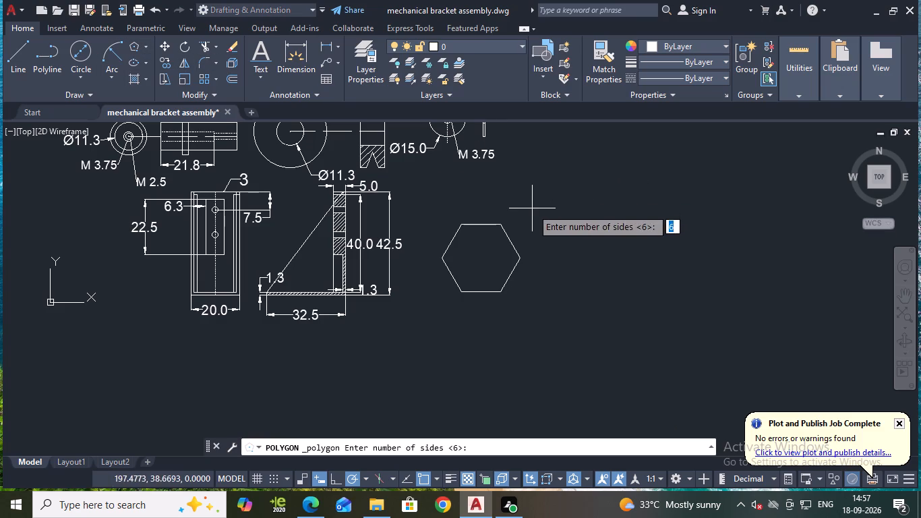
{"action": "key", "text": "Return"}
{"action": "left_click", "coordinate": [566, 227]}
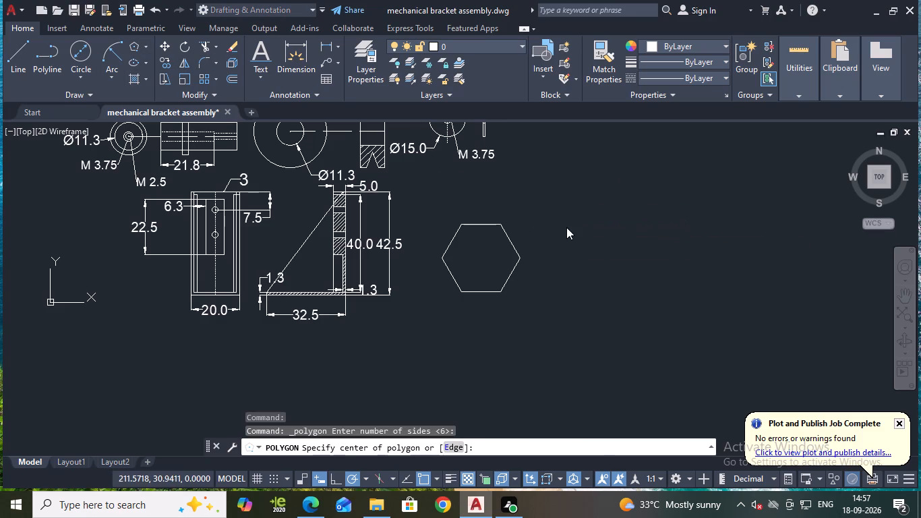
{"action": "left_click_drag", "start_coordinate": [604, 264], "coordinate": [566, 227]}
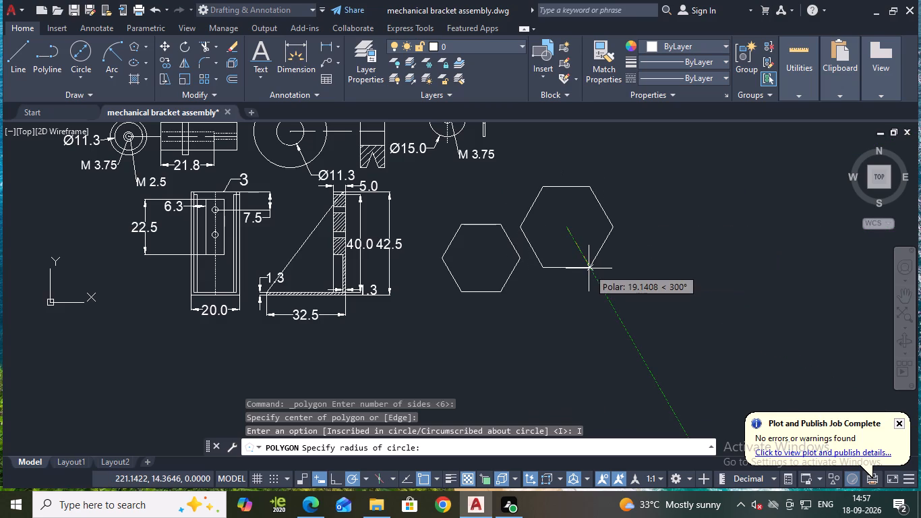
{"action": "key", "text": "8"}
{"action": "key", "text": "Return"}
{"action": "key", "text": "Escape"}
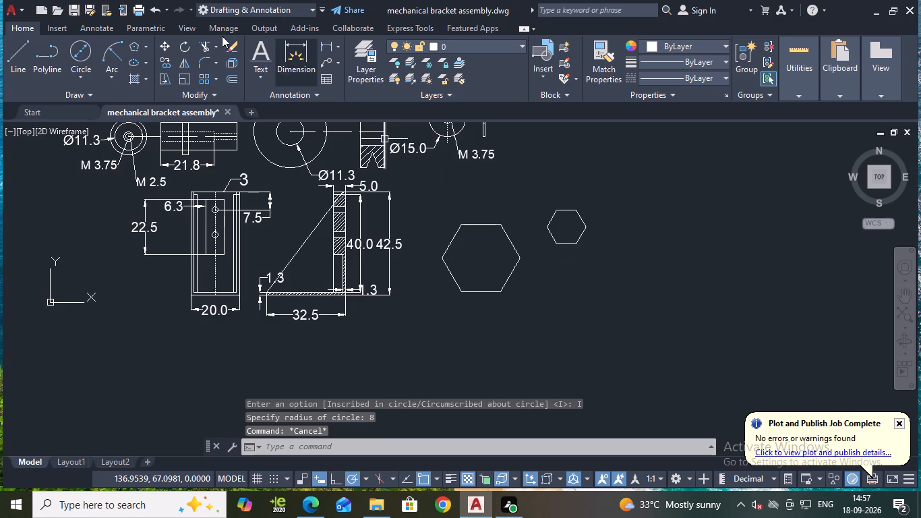
Check the smaller hexagon's size across flats with a trial linear dimension, without placing it.
{"action": "left_click", "coordinate": [320, 45]}
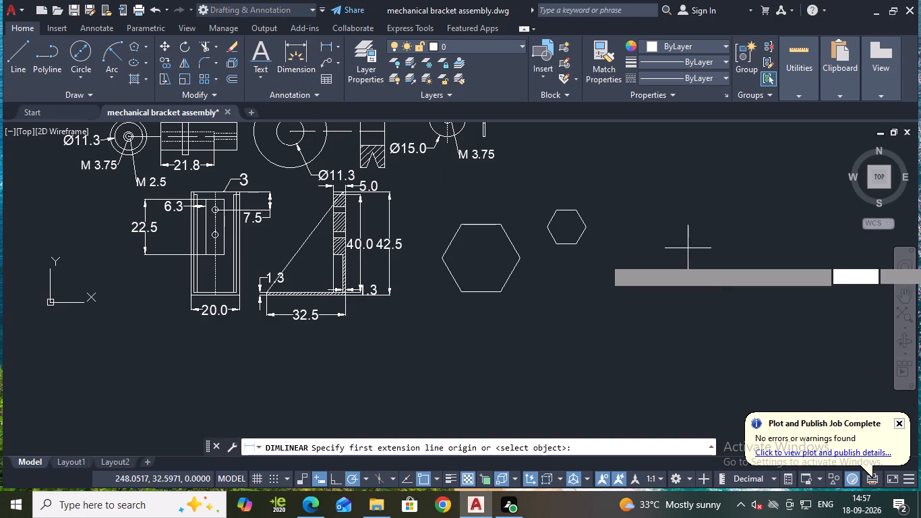
{"action": "scroll", "coordinate": [583, 192], "scroll_direction": "up", "scroll_amount": 1}
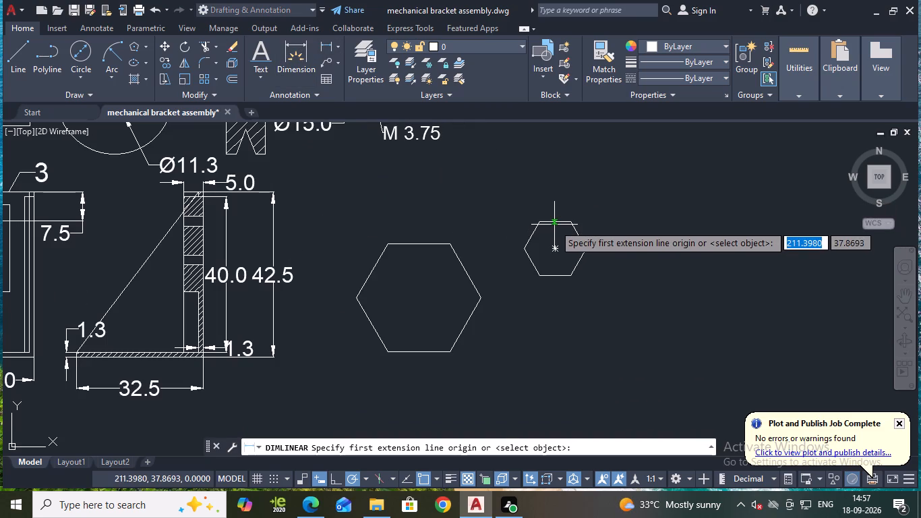
{"action": "left_click", "coordinate": [552, 221]}
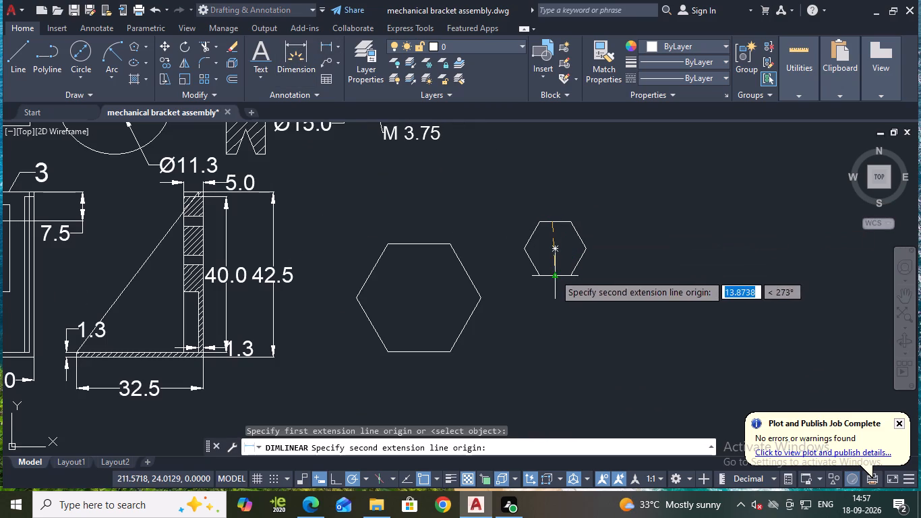
{"action": "left_click", "coordinate": [554, 274]}
{"action": "key", "text": "Escape"}
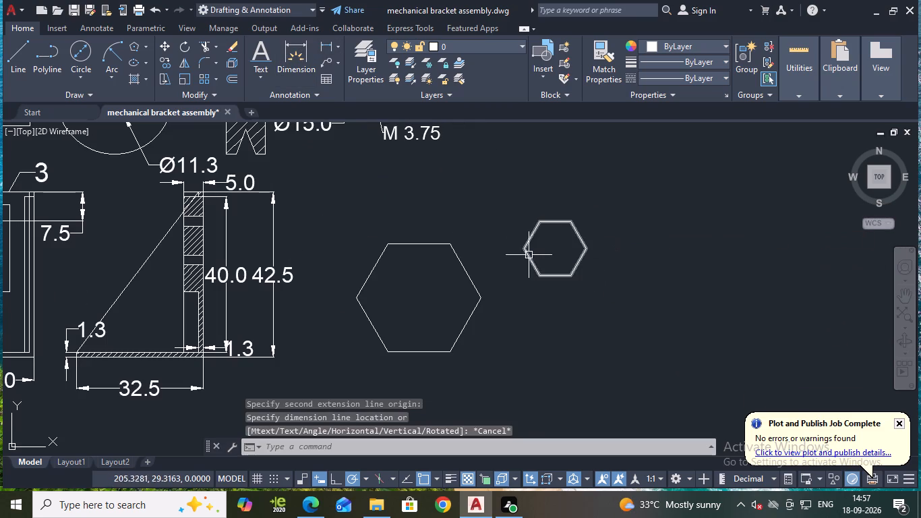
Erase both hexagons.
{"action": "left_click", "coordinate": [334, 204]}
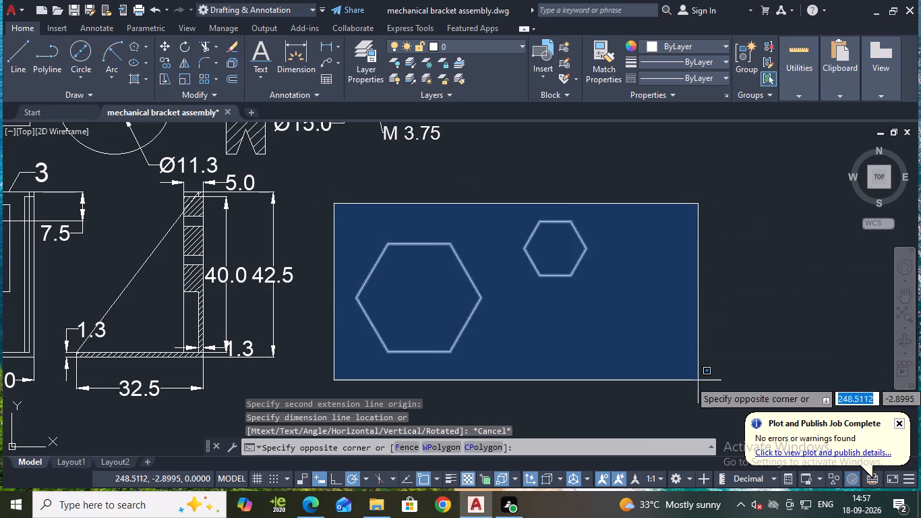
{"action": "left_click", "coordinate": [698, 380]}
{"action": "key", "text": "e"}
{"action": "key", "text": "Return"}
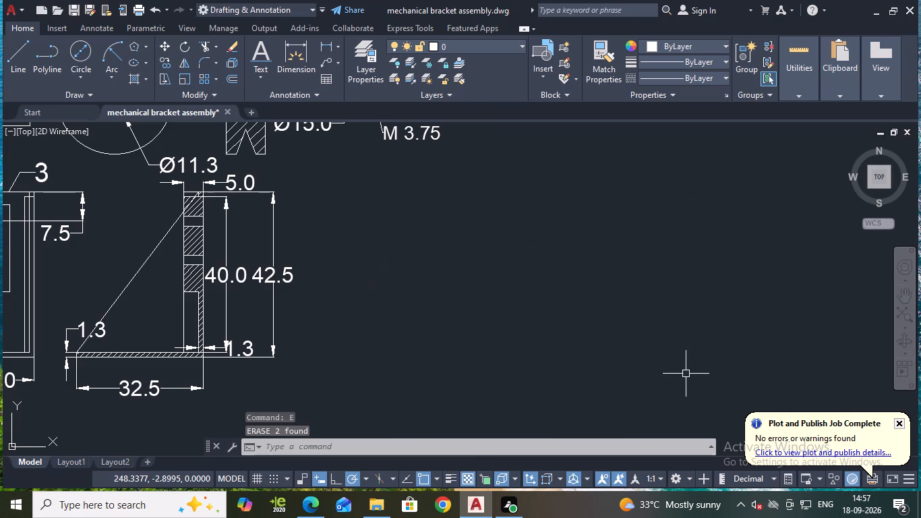
Draw a circle of diameter 16 in the empty space beside part 3's side view.
{"action": "left_click", "coordinate": [88, 49]}
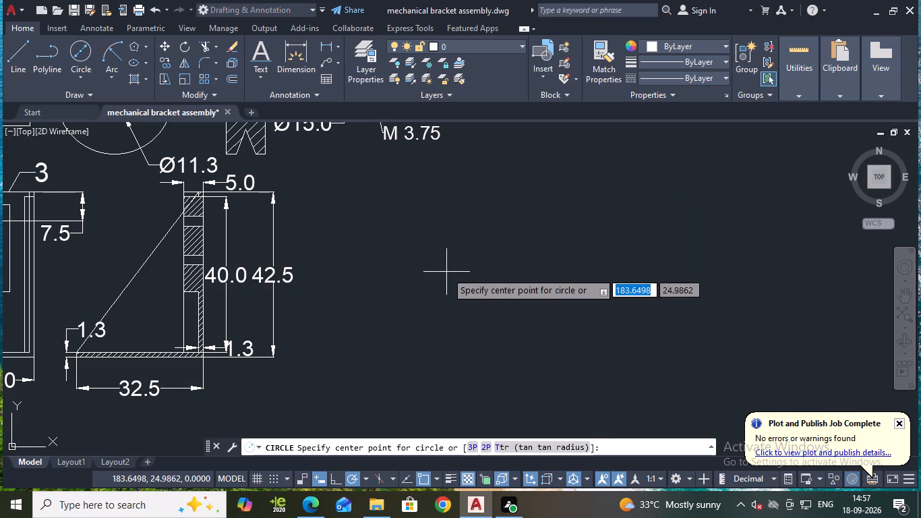
{"action": "left_click", "coordinate": [445, 266]}
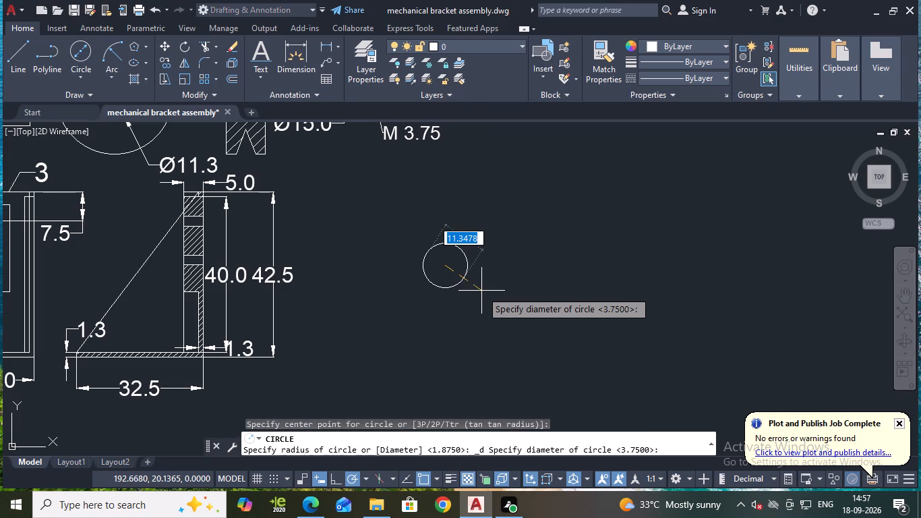
{"action": "type", "text": "16"}
{"action": "key", "text": "BackSpace"}
{"action": "key", "text": "BackSpace"}
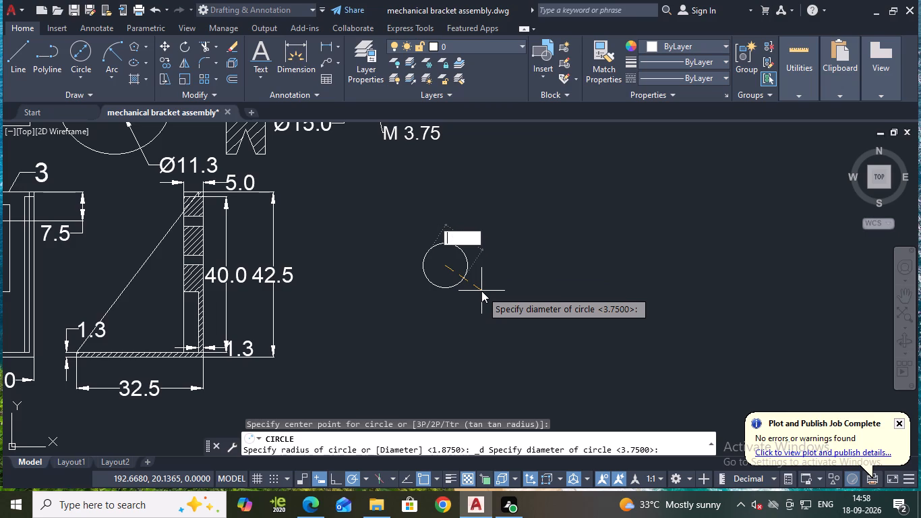
{"action": "key", "text": "d"}
{"action": "key", "text": "Return"}
{"action": "key", "text": "Escape"}
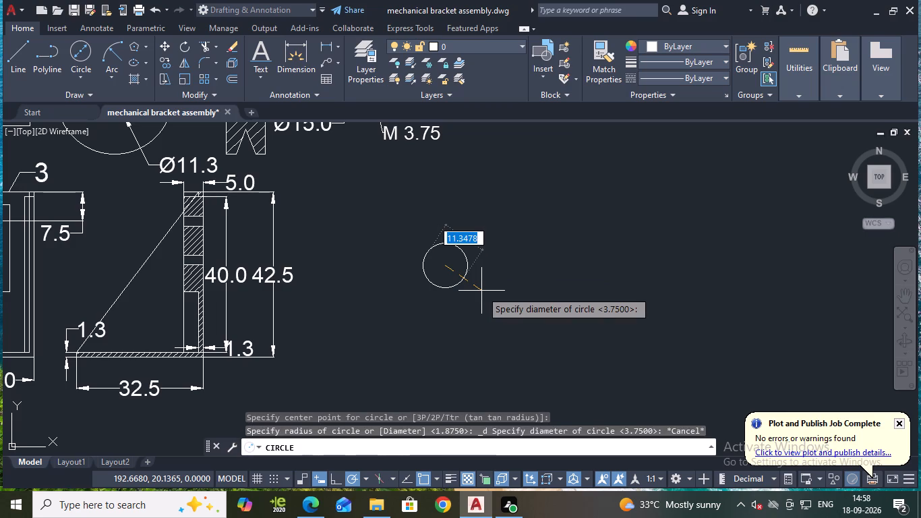
{"action": "key", "text": "d"}
{"action": "key", "text": "Return"}
{"action": "key", "text": "Escape"}
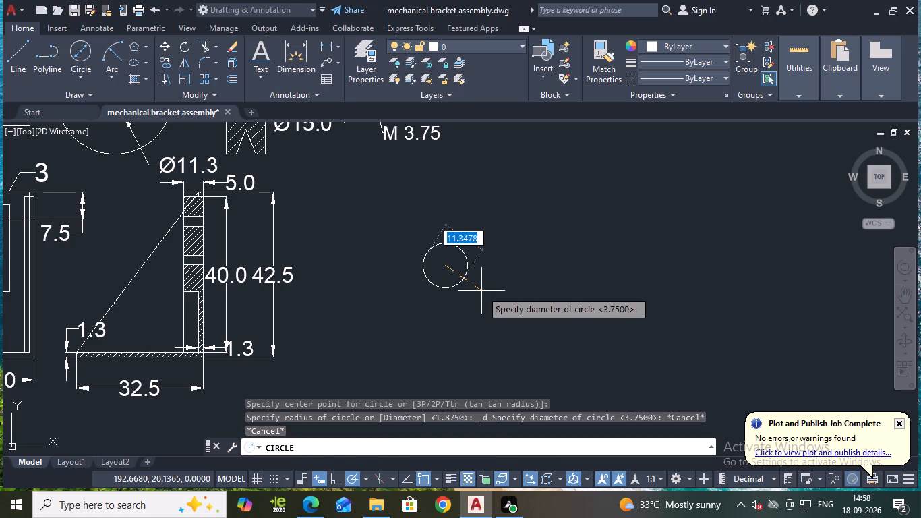
{"action": "type", "text": "16"}
{"action": "key", "text": "Return"}
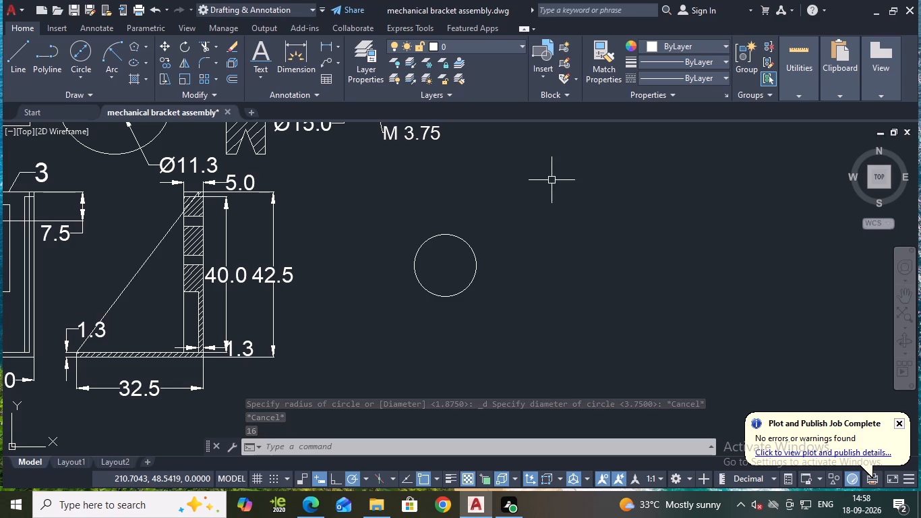
Draw a horizontal line across the new circle, joining its left and right quadrant points.
{"action": "left_click", "coordinate": [26, 48]}
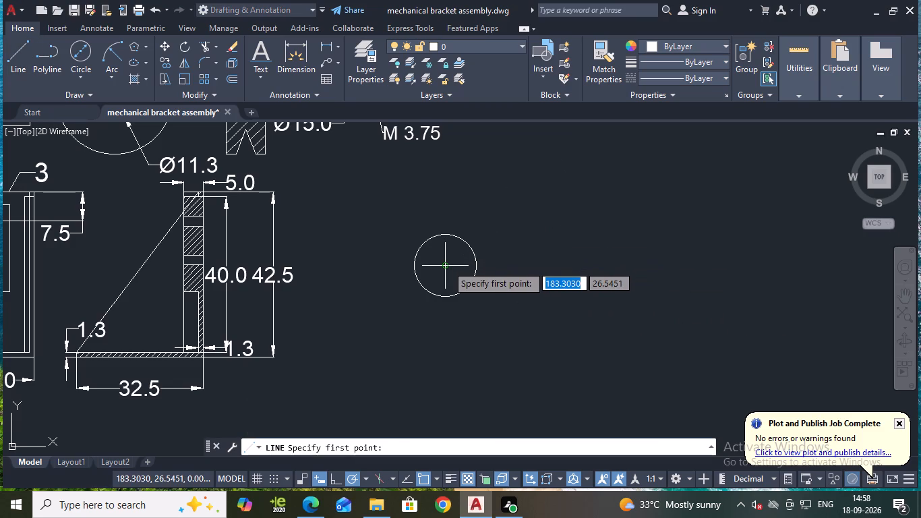
{"action": "left_click", "coordinate": [414, 266]}
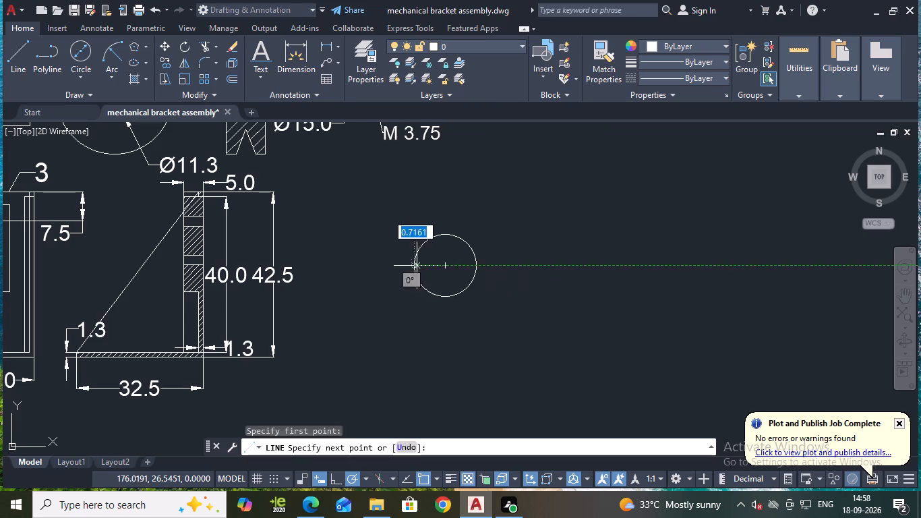
{"action": "left_click", "coordinate": [477, 265]}
{"action": "key", "text": "Escape"}
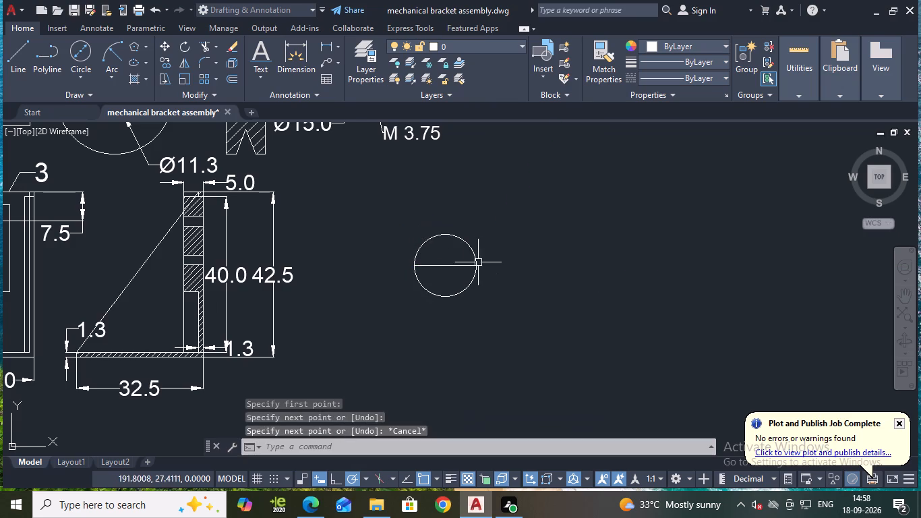
Draw a vertical line across the circle, joining its top and bottom quadrant points.
{"action": "key", "text": "space"}
{"action": "left_click", "coordinate": [444, 236]}
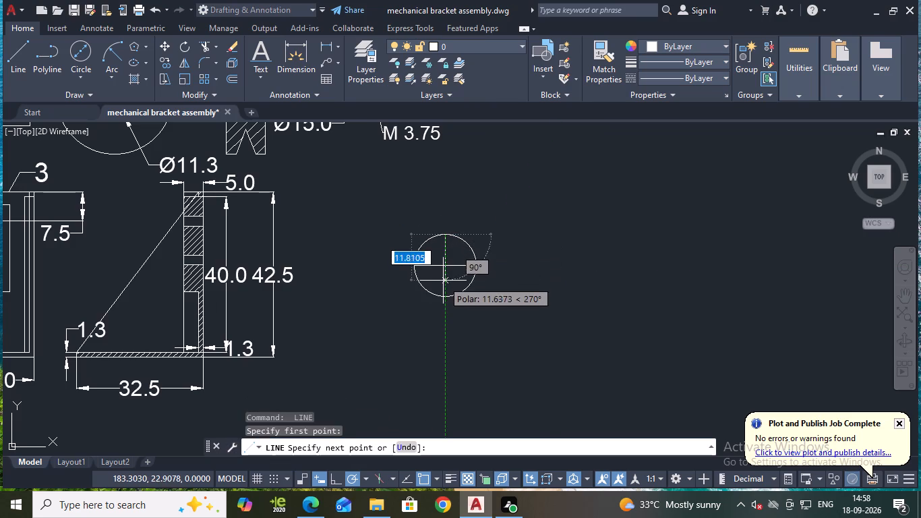
{"action": "left_click", "coordinate": [444, 296]}
{"action": "key", "text": "Escape"}
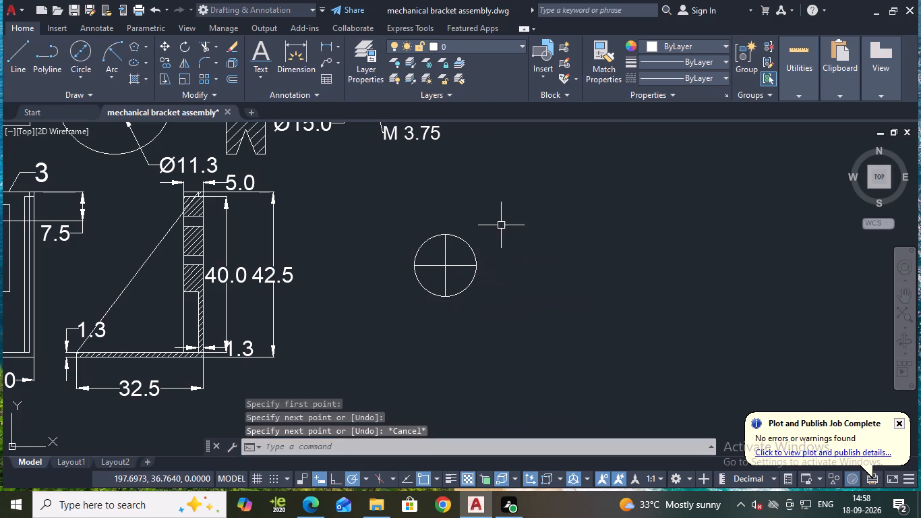
Check the circle's vertical diameter with a trial linear dimension, without placing it.
{"action": "scroll", "coordinate": [508, 216], "scroll_direction": "up", "scroll_amount": 1}
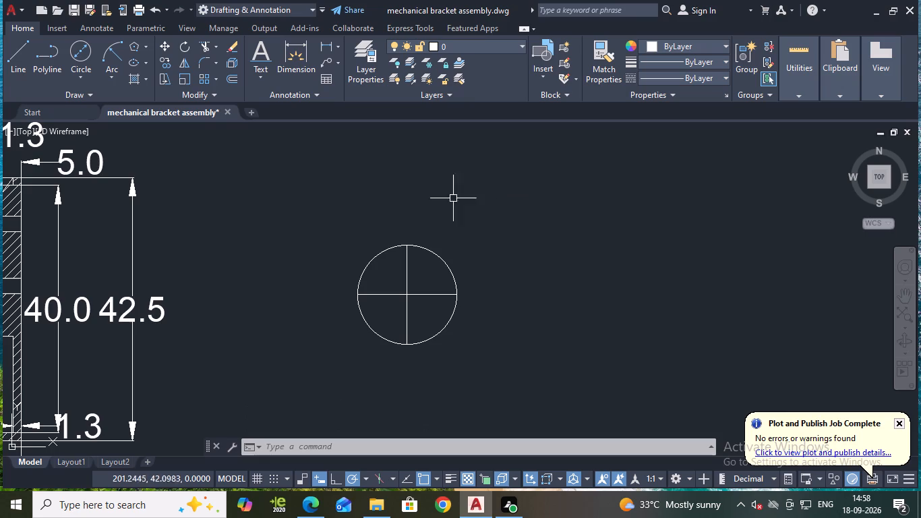
{"action": "left_click", "coordinate": [325, 43]}
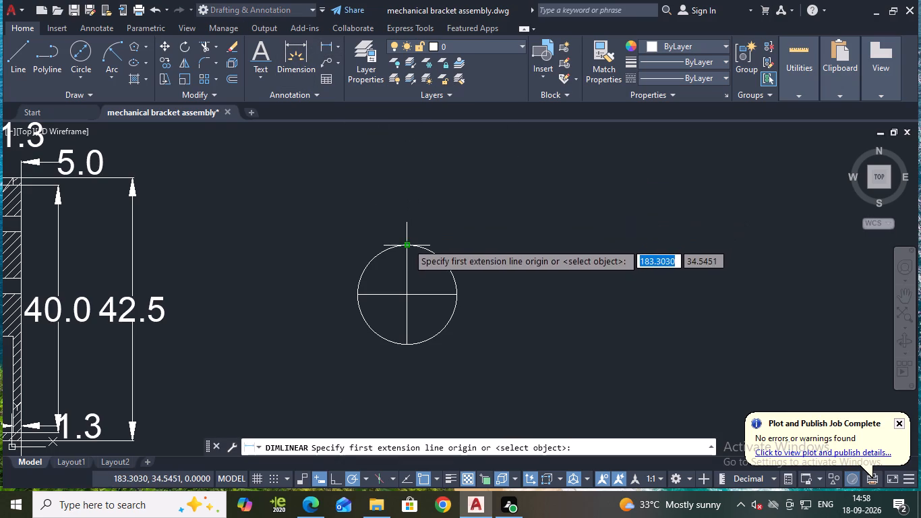
{"action": "left_click", "coordinate": [407, 243]}
{"action": "left_click", "coordinate": [406, 345]}
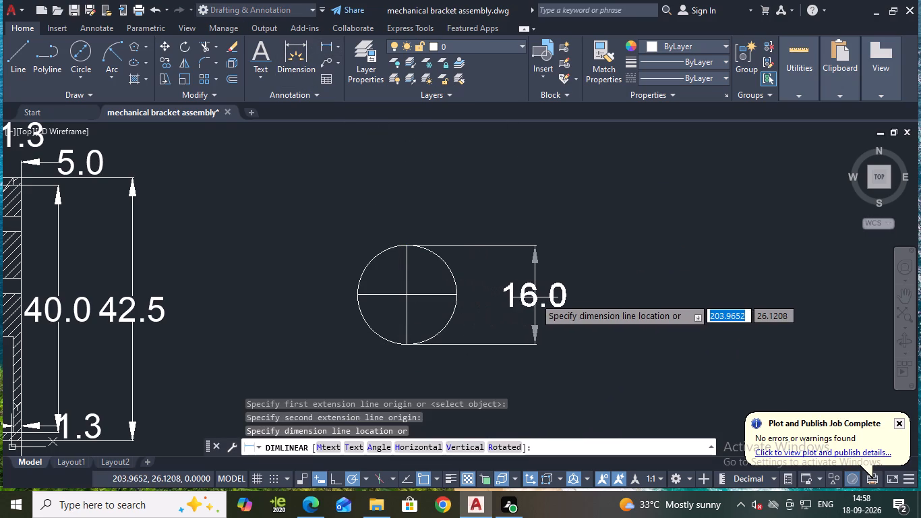
{"action": "key", "text": "Escape"}
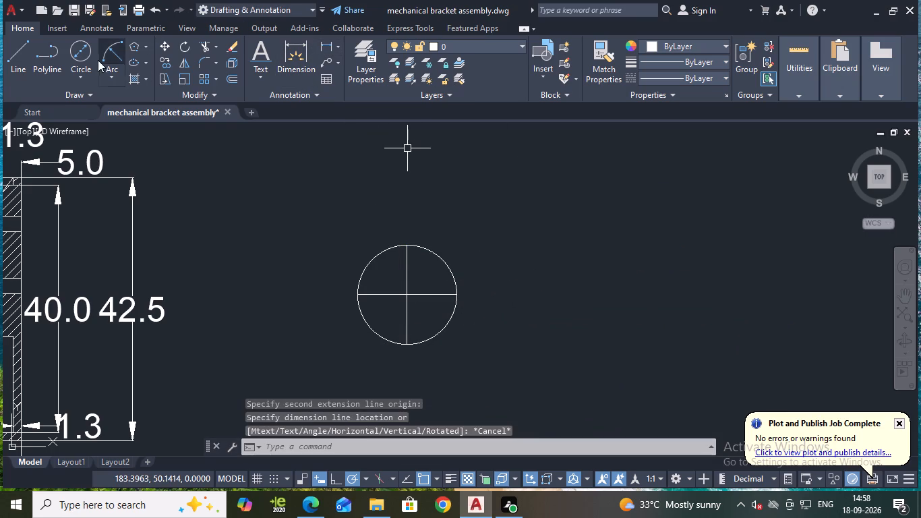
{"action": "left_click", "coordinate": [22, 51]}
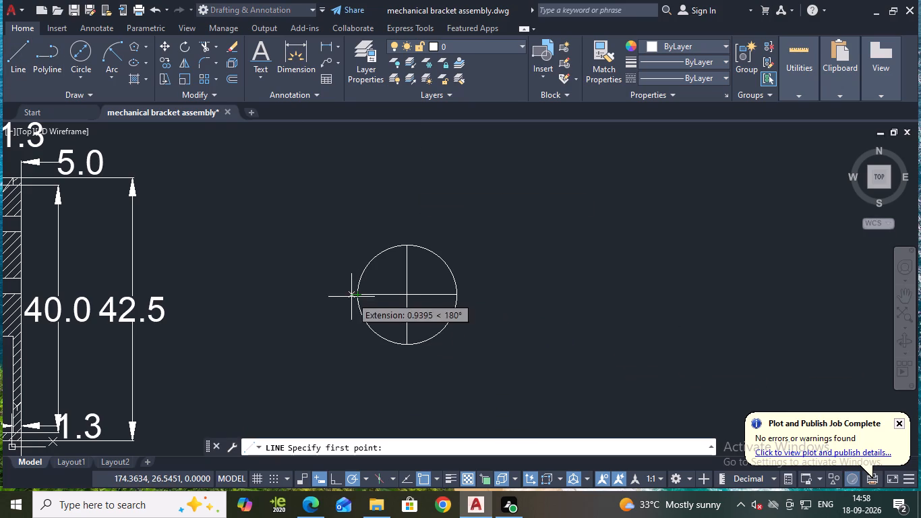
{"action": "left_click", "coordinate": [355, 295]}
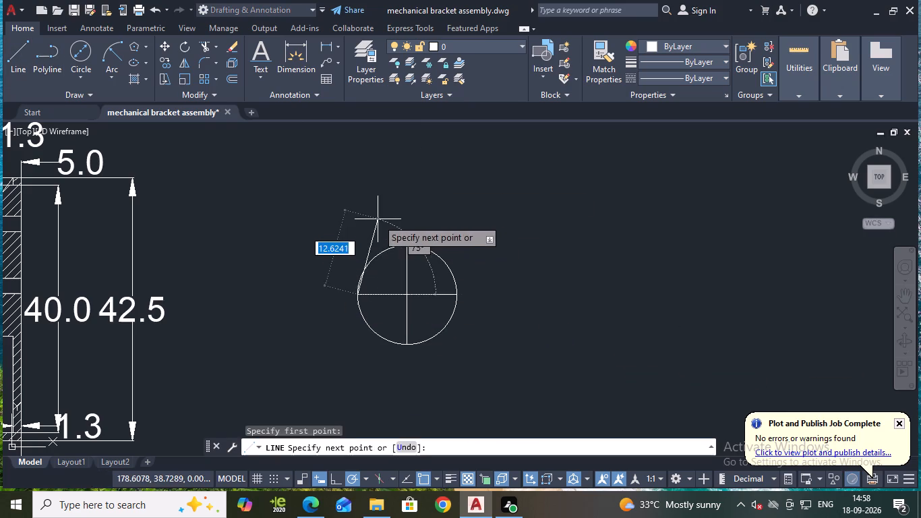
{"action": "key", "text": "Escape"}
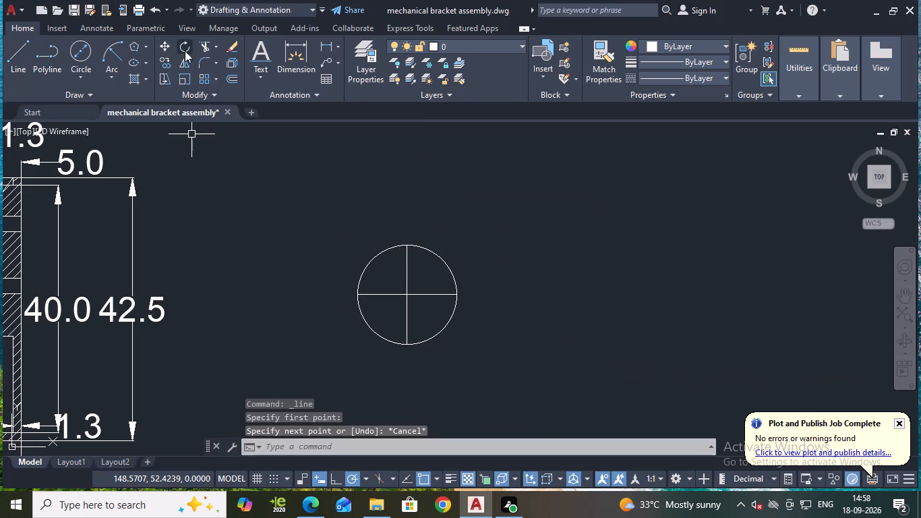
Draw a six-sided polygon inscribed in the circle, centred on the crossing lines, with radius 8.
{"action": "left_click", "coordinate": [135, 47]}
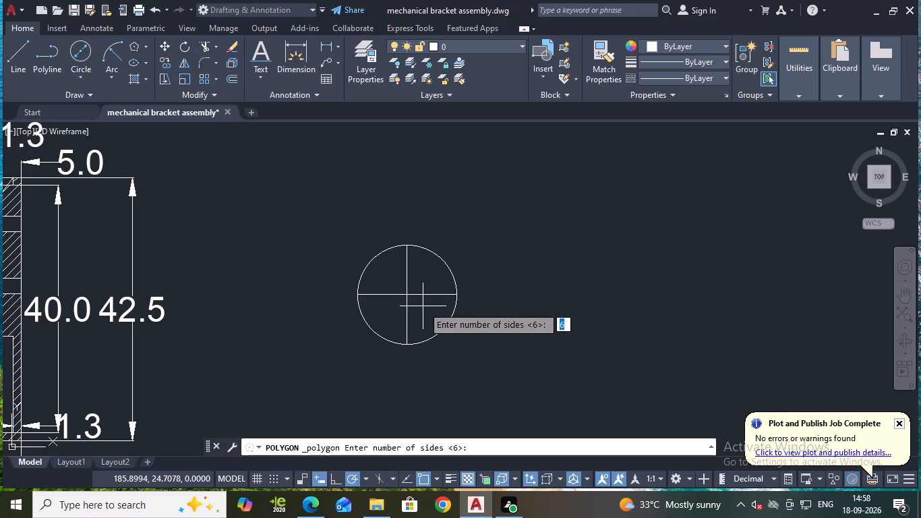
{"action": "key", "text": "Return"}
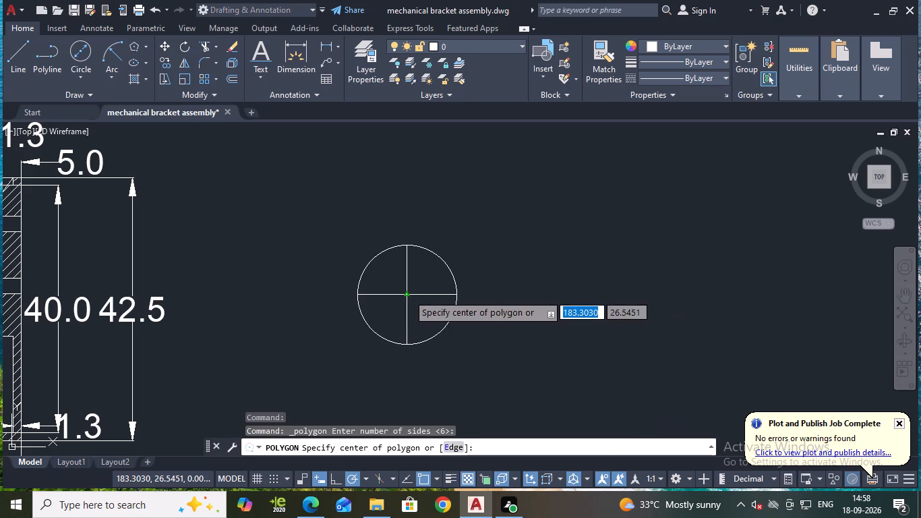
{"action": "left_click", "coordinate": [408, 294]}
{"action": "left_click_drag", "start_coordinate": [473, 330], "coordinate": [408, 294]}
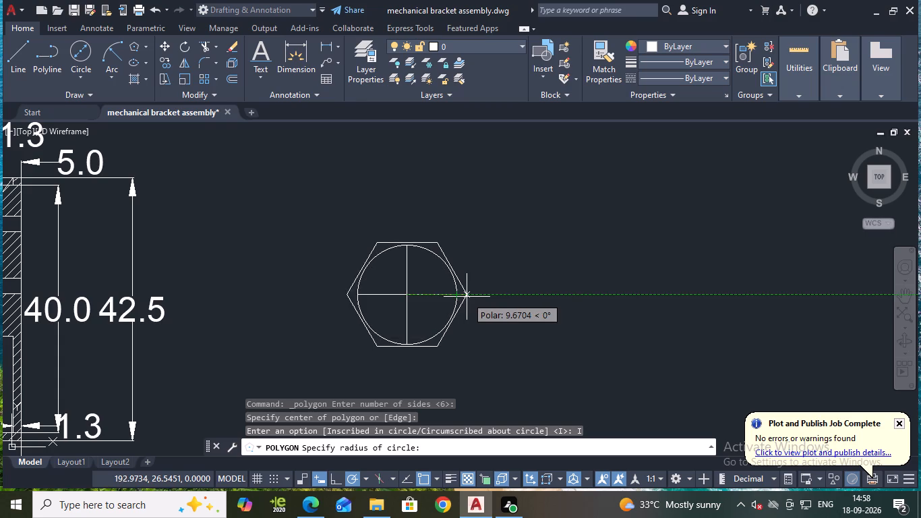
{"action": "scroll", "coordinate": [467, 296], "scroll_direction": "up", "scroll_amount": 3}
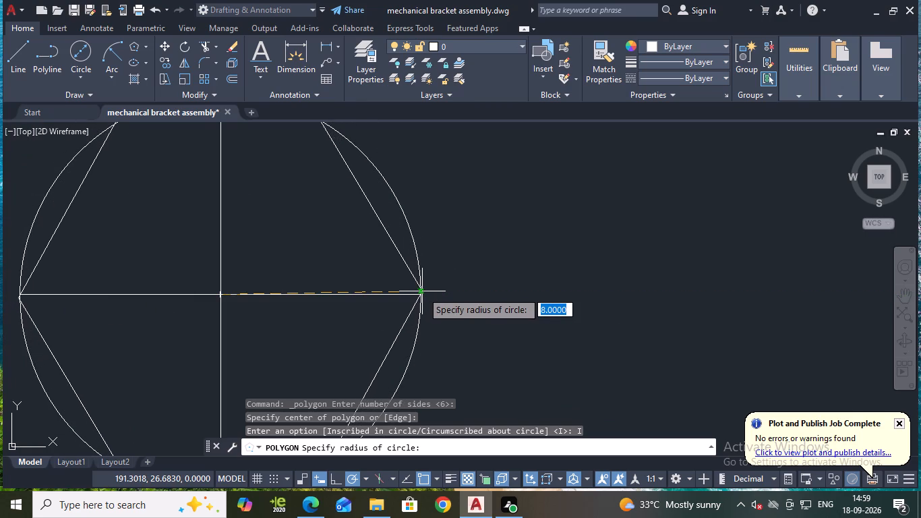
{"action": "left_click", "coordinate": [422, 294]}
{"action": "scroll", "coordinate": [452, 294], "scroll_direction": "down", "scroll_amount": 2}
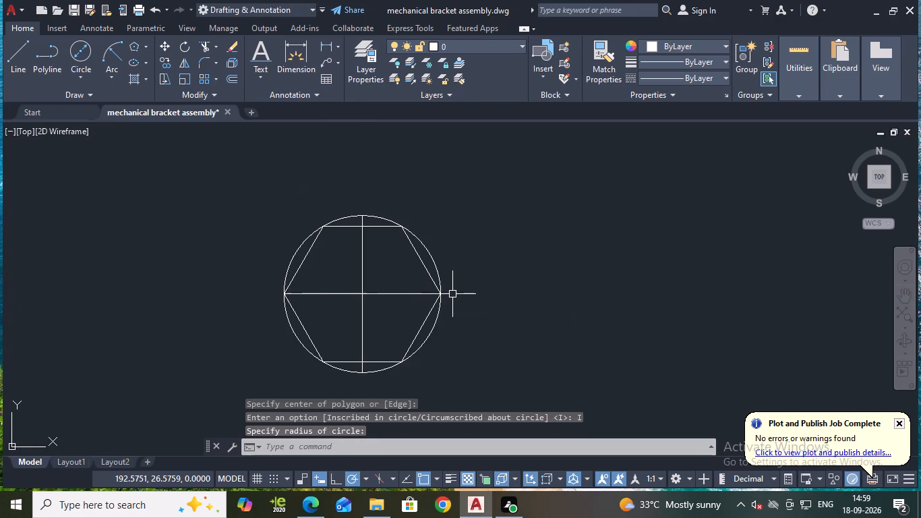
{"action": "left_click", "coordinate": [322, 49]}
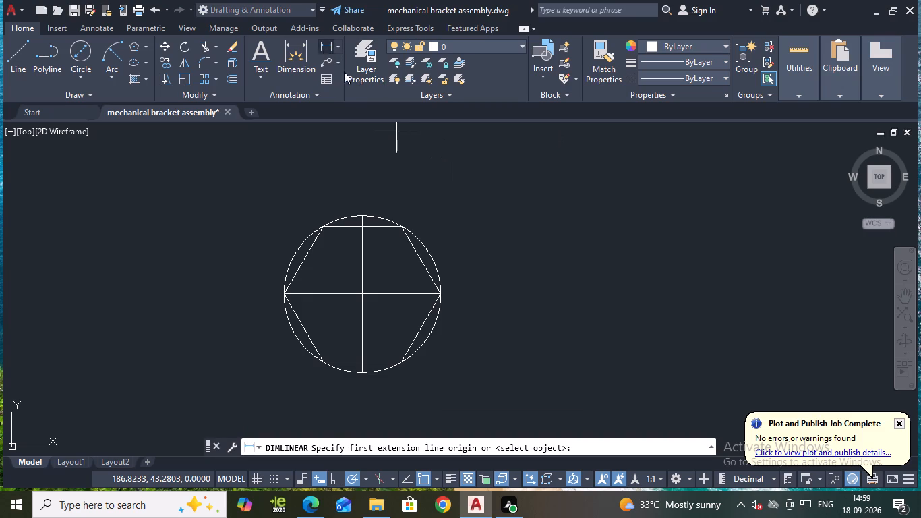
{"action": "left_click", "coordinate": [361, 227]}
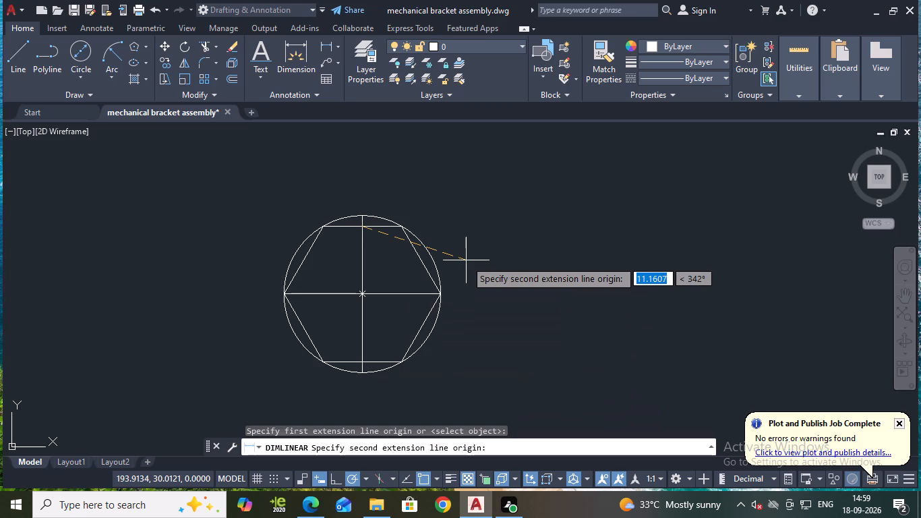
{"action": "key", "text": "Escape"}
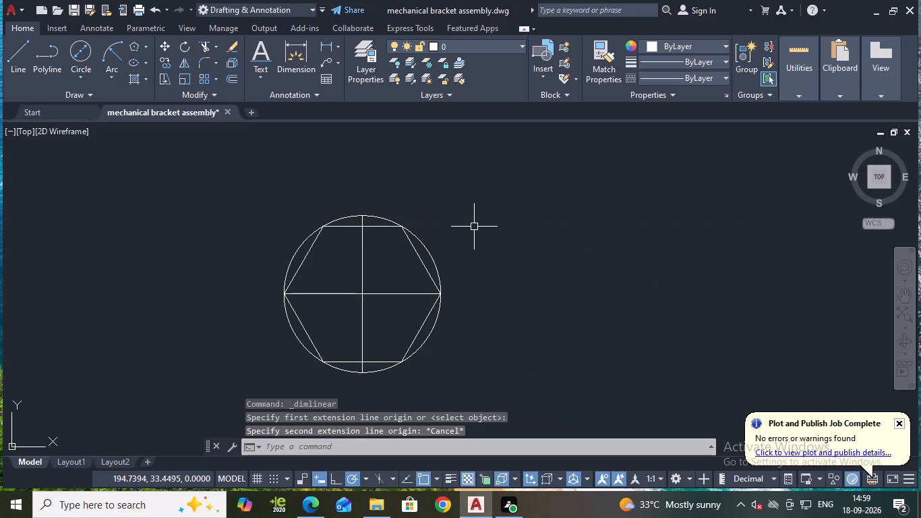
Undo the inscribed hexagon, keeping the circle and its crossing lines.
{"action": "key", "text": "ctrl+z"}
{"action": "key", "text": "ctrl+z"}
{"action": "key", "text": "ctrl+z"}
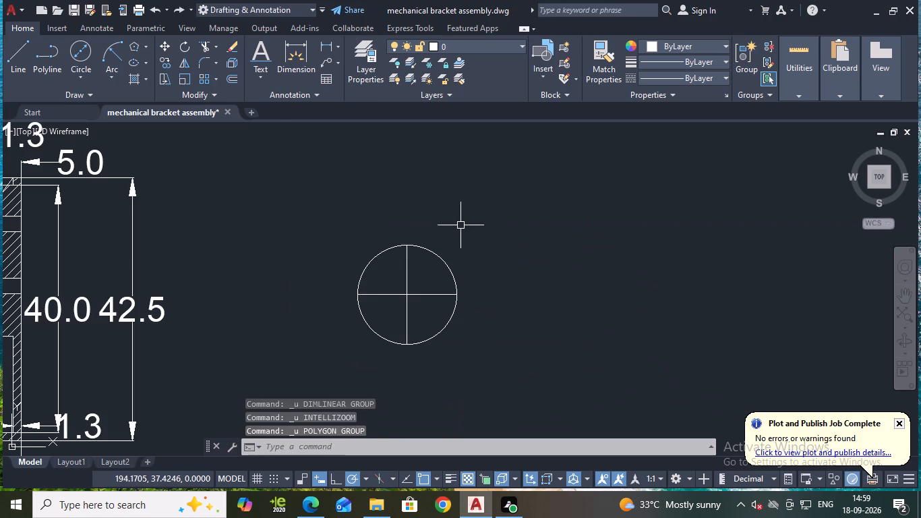
Draw a six-sided polygon circumscribed about the circle, centred on the crossing lines, with radius 8 and horizontal top and bottom sides.
{"action": "left_click", "coordinate": [129, 42]}
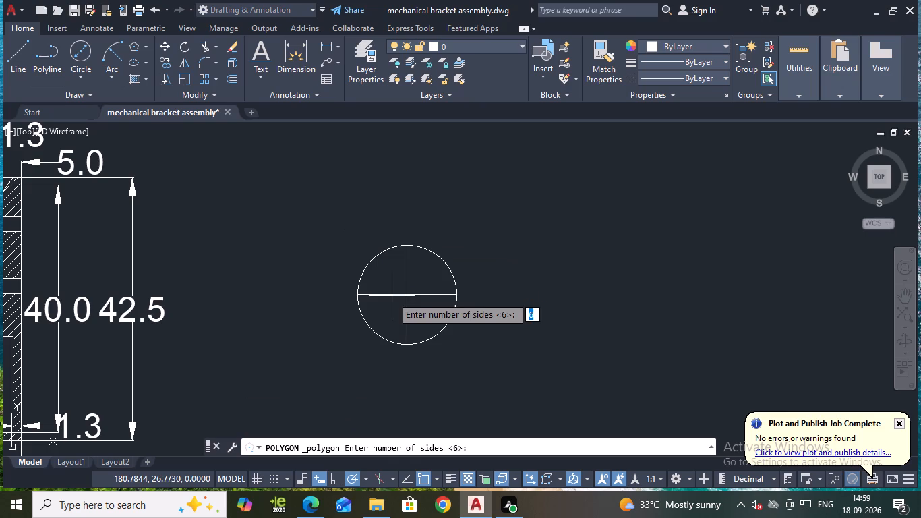
{"action": "key", "text": "Return"}
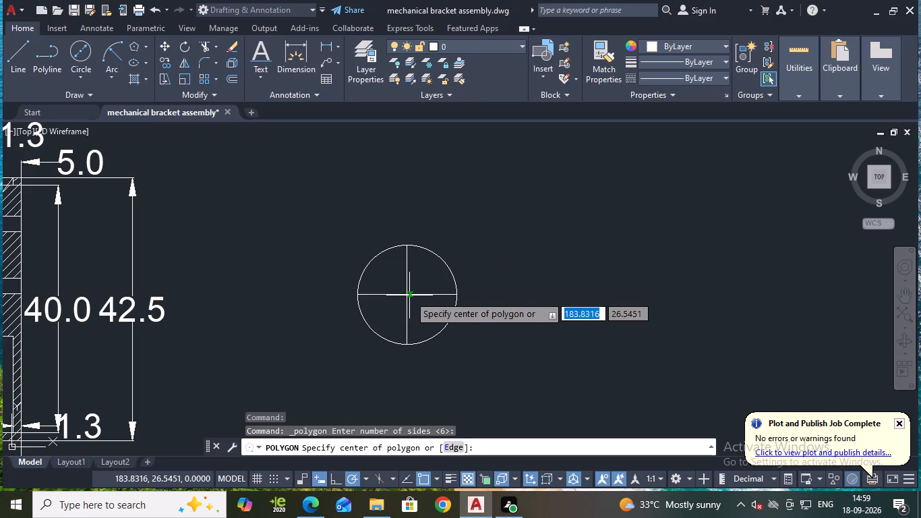
{"action": "left_click", "coordinate": [407, 295]}
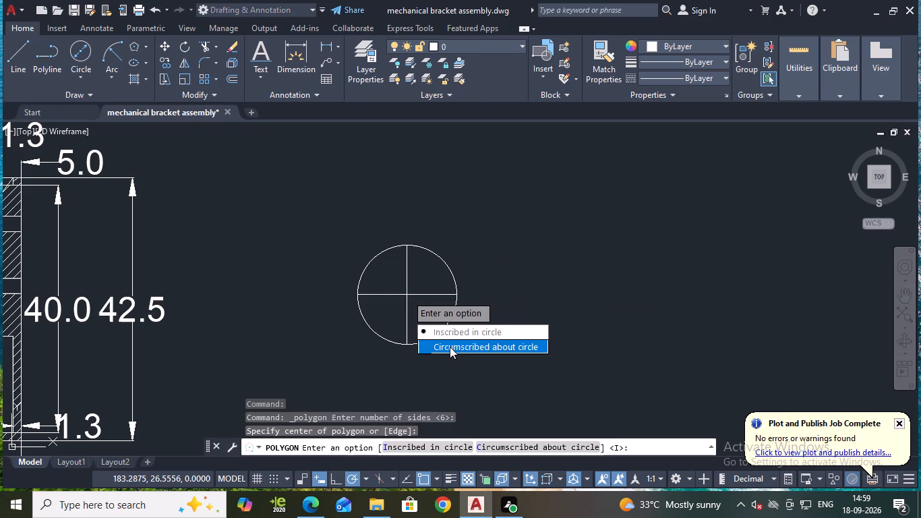
{"action": "left_click_drag", "start_coordinate": [450, 347], "coordinate": [407, 294]}
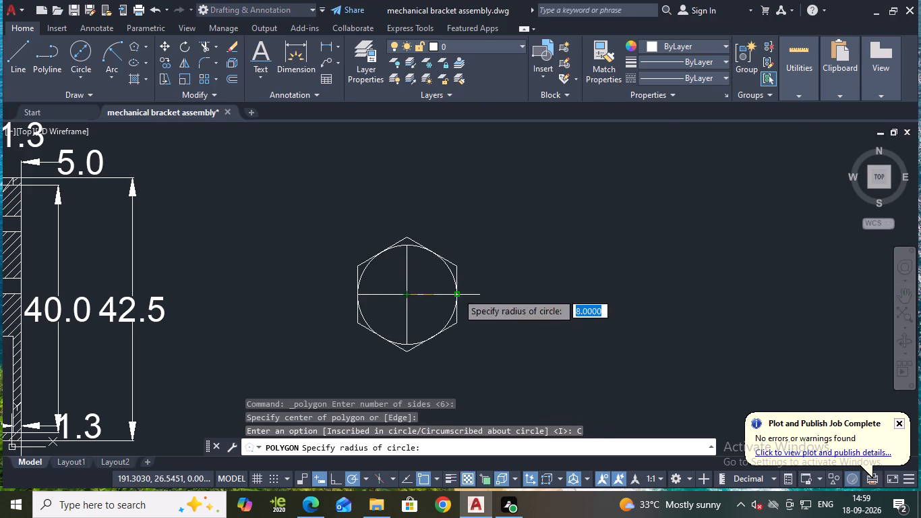
{"action": "left_click", "coordinate": [405, 243]}
{"action": "key", "text": "Escape"}
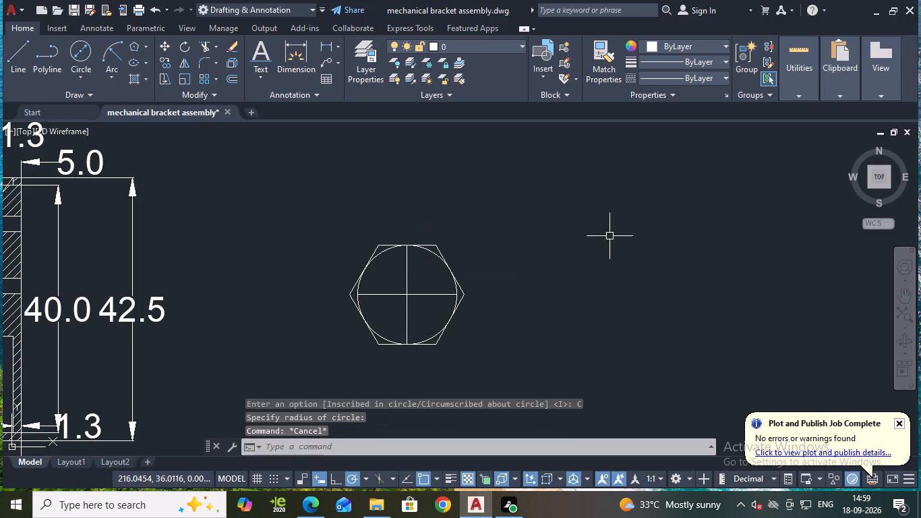
Move the hexagon, circle and crossing lines about 19 units left and 19 units down, nearer part 3's side view.
{"action": "scroll", "coordinate": [579, 236], "scroll_direction": "down", "scroll_amount": 1}
{"action": "middle_click_drag", "start_coordinate": [568, 233], "coordinate": [541, 221]}
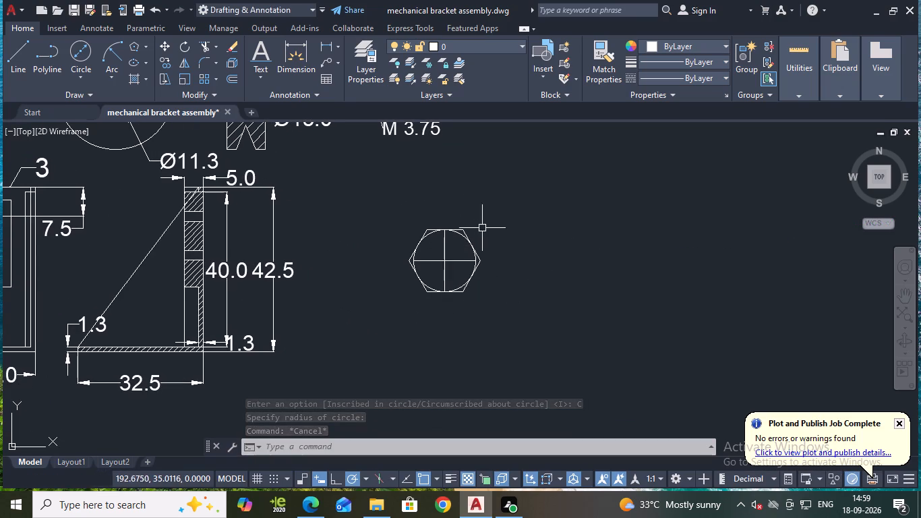
{"action": "left_click", "coordinate": [384, 210]}
{"action": "left_click", "coordinate": [524, 328]}
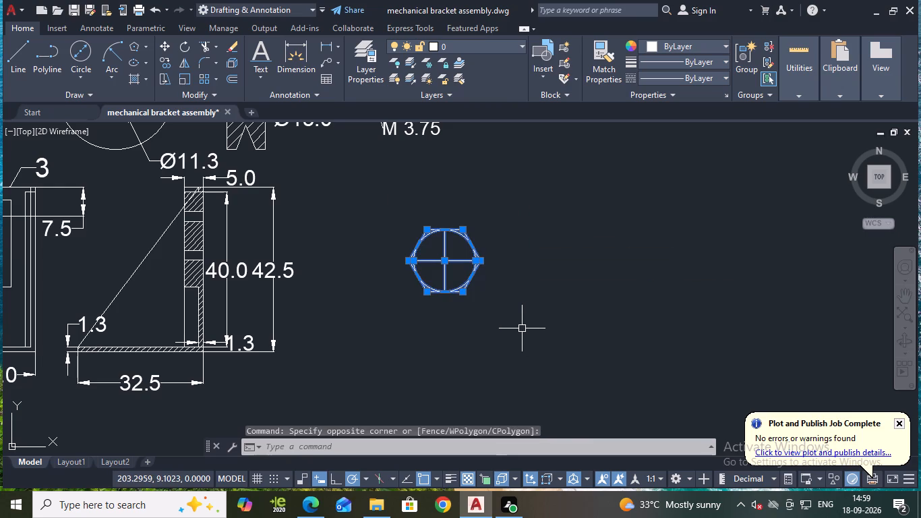
{"action": "key", "text": "m"}
{"action": "key", "text": "Return"}
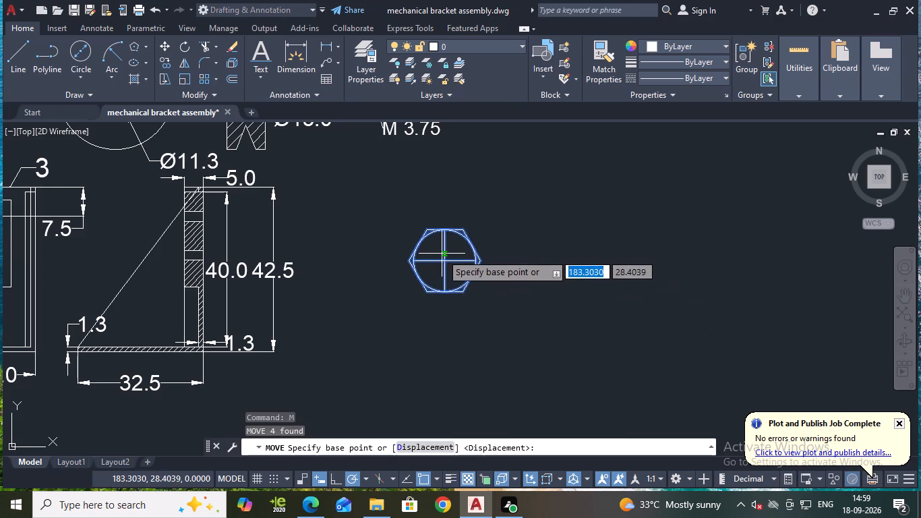
{"action": "left_click", "coordinate": [446, 260]}
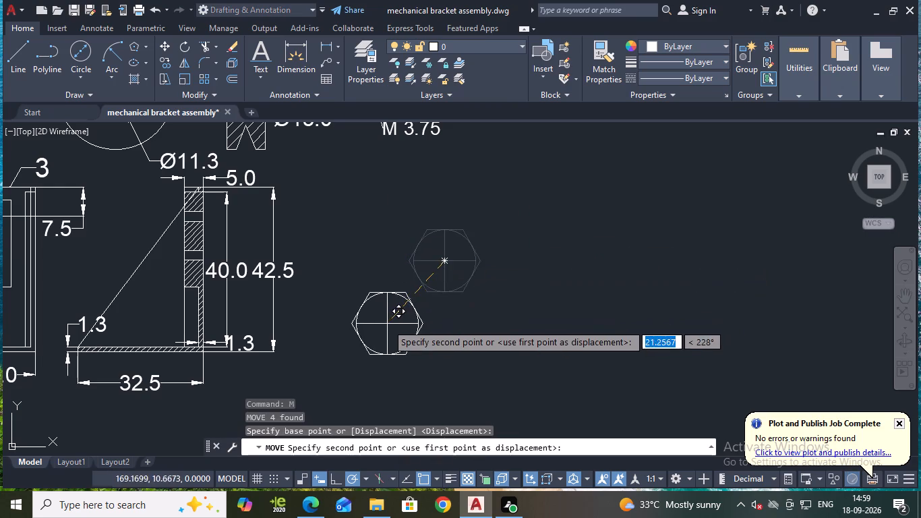
{"action": "left_click", "coordinate": [372, 334]}
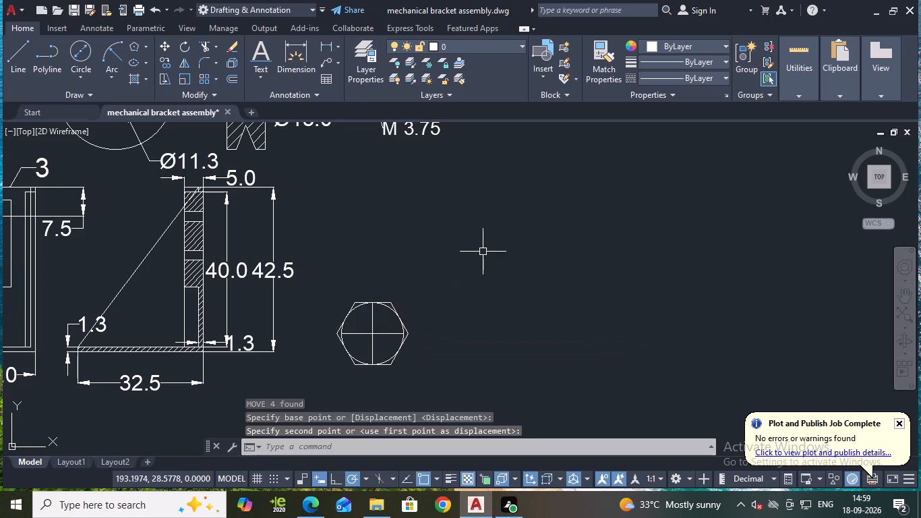
{"action": "key", "text": "Escape"}
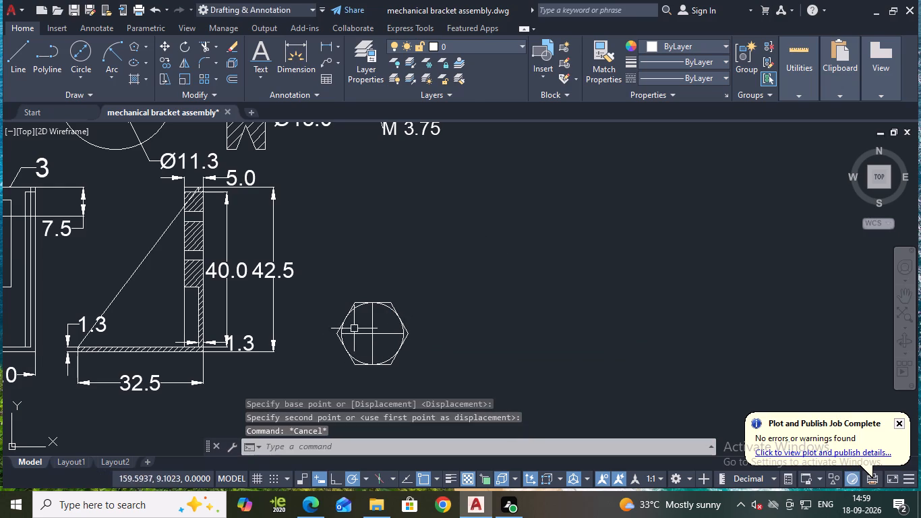
Stretch the upper end of the hexagon's vertical centre line straight up by about 37 units.
{"action": "left_click", "coordinate": [372, 314]}
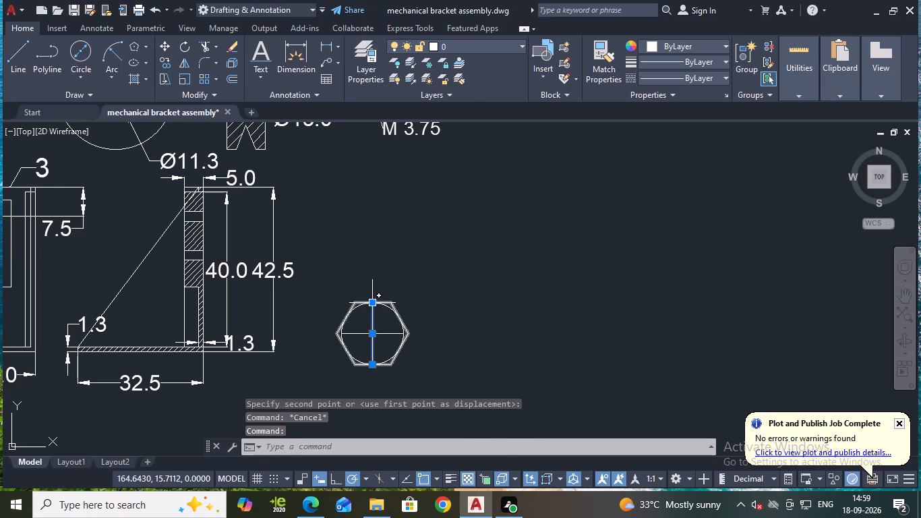
{"action": "left_click", "coordinate": [372, 299]}
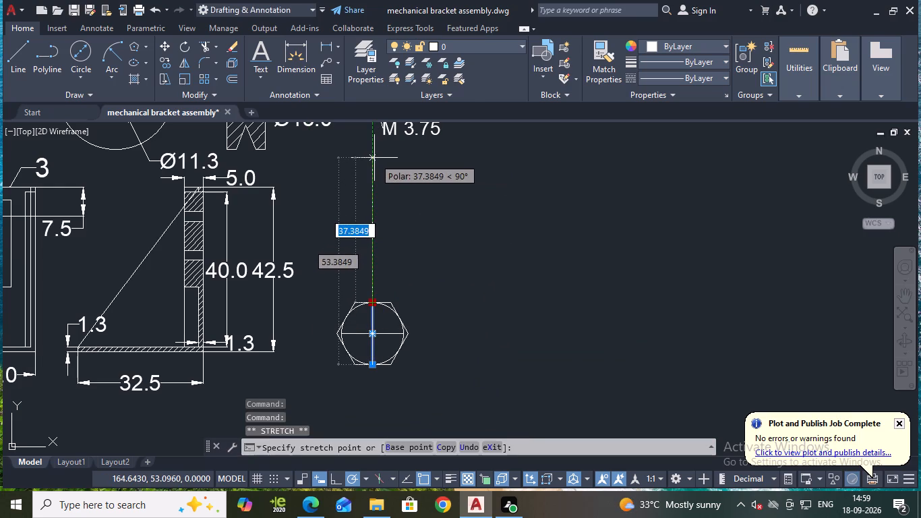
{"action": "left_click", "coordinate": [374, 158]}
{"action": "key", "text": "Escape"}
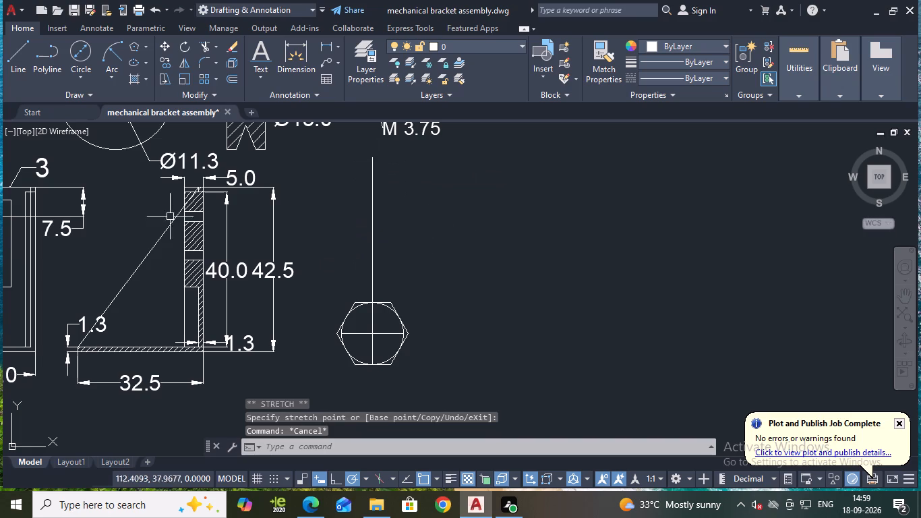
Draw a horizontal line about 16 units long across the extended vertical centre line, just above the hexagon.
{"action": "left_click", "coordinate": [12, 51]}
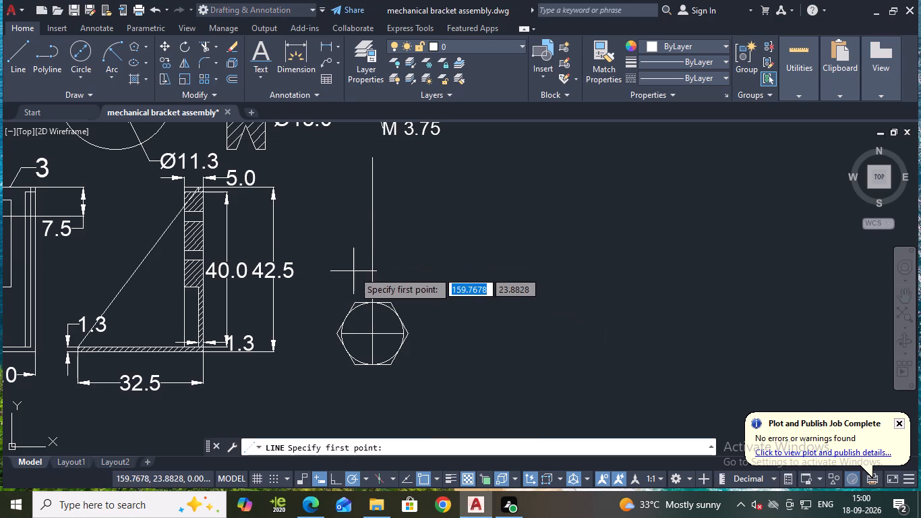
{"action": "left_click", "coordinate": [353, 271]}
{"action": "left_click", "coordinate": [414, 269]}
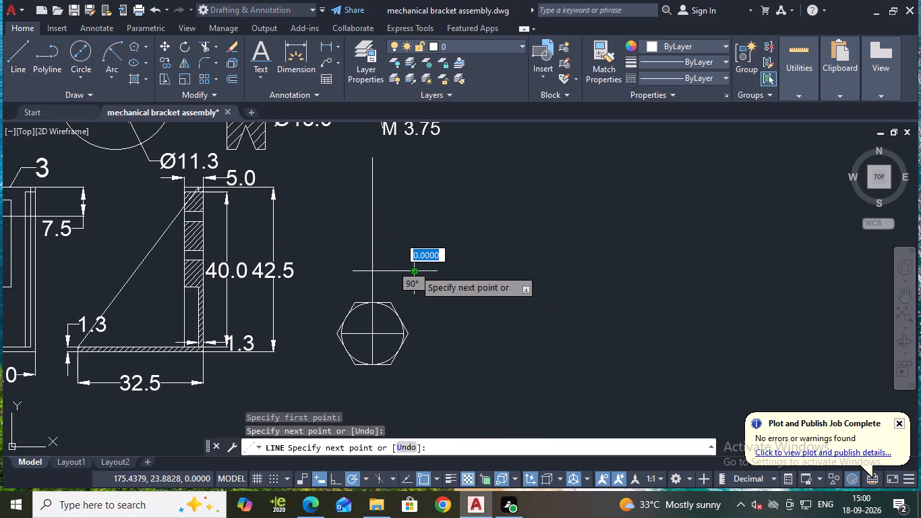
{"action": "key", "text": "Escape"}
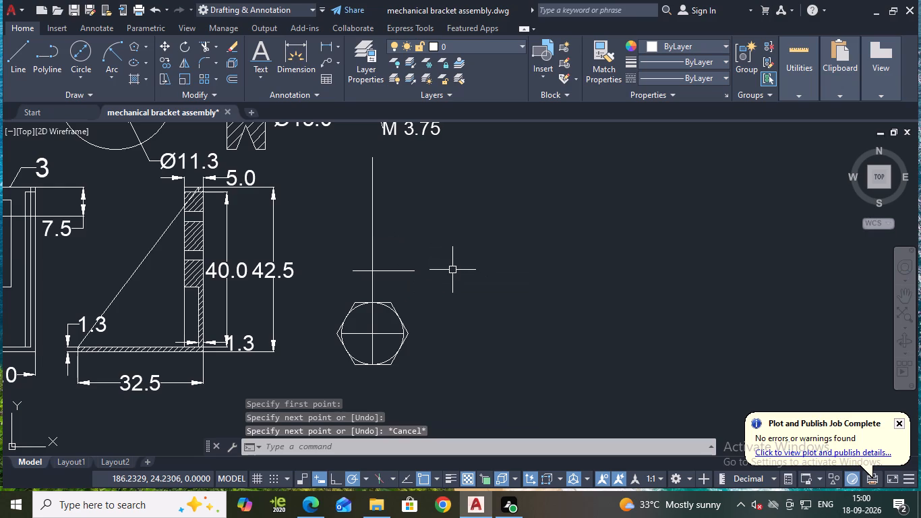
Offset the horizontal line above the hexagon upward by 33.75.
{"action": "key", "text": "o"}
{"action": "key", "text": "Return"}
{"action": "key", "text": "Return"}
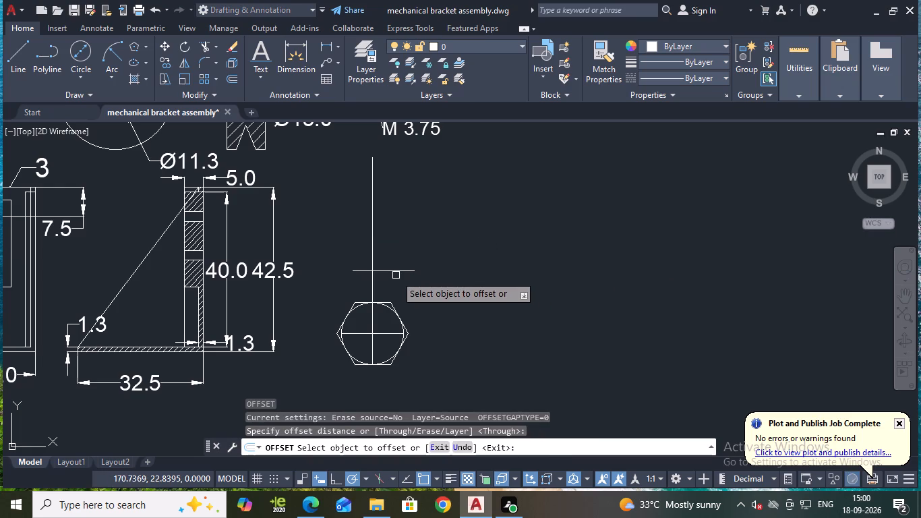
{"action": "left_click", "coordinate": [392, 273]}
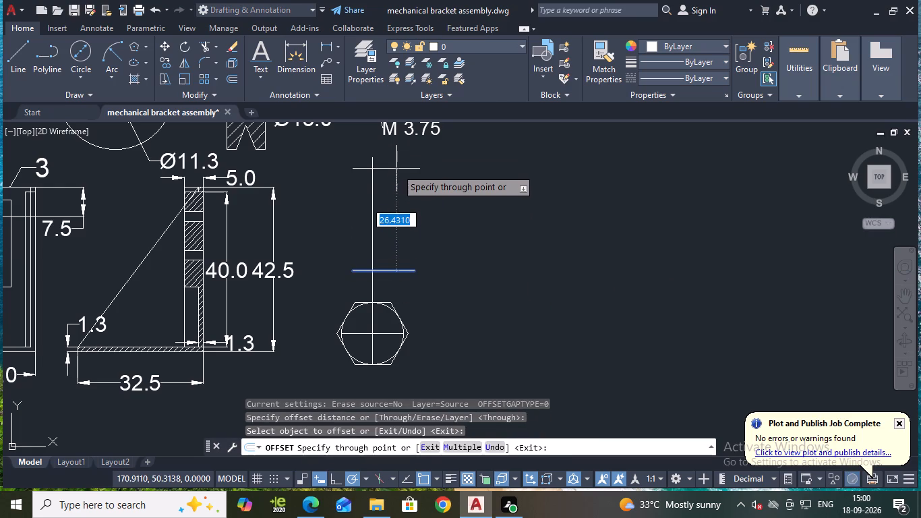
{"action": "type", "text": "33.75"}
{"action": "key", "text": "Return"}
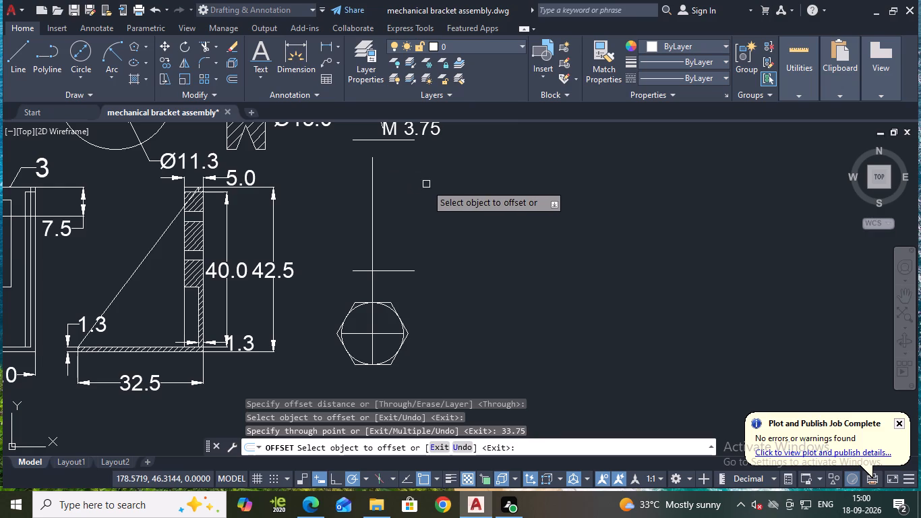
{"action": "key", "text": "Escape"}
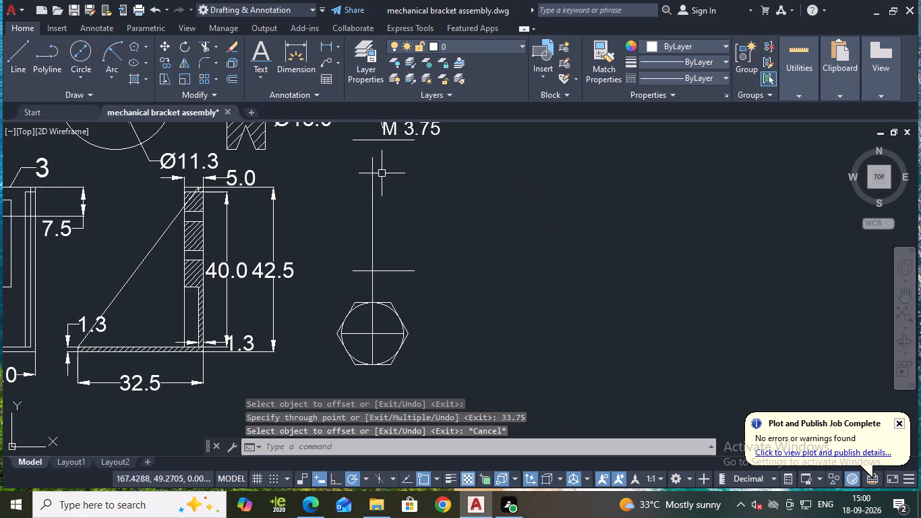
Stretch the upper end of the hexagon's vertical centre line up to meet the upper horizontal line.
{"action": "left_click", "coordinate": [374, 172]}
{"action": "left_click", "coordinate": [371, 160]}
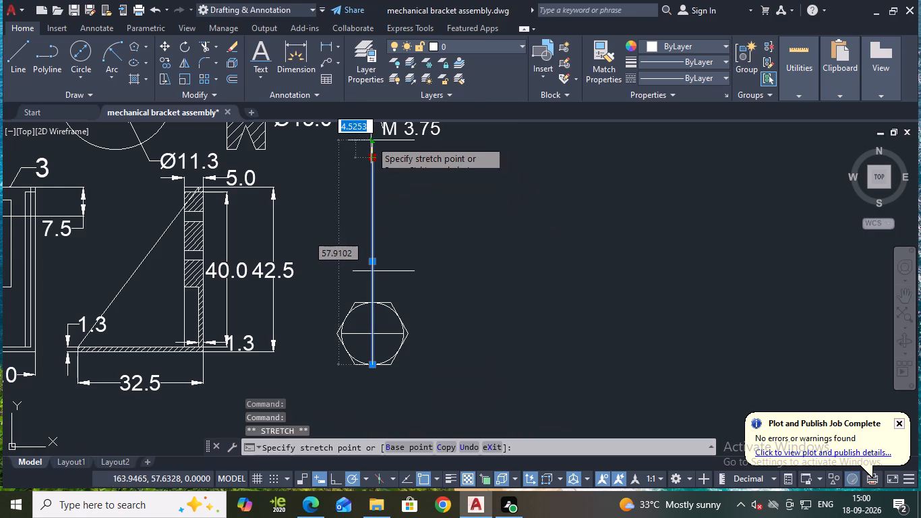
{"action": "left_click", "coordinate": [372, 139]}
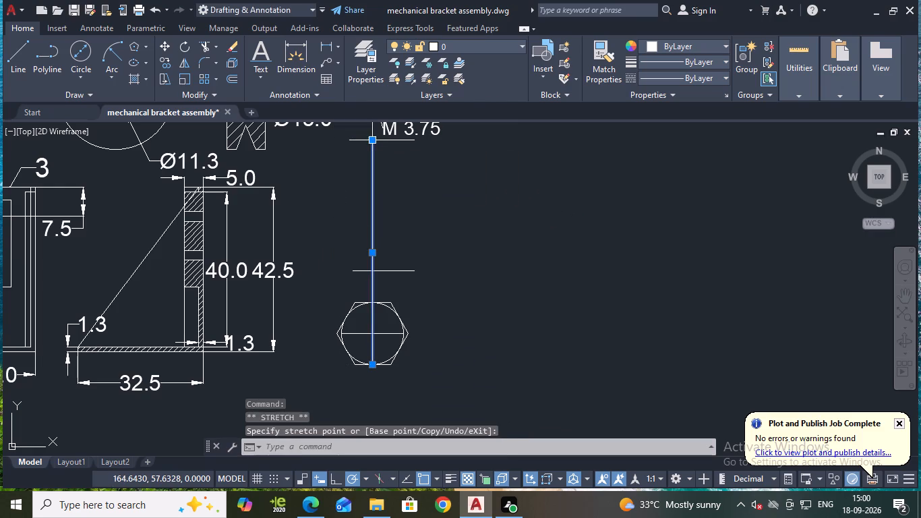
{"action": "key", "text": "Escape"}
Stretch the left end of the lower horizontal line about 5.6 units further left, past the hexagon's width.
{"action": "left_click", "coordinate": [360, 270]}
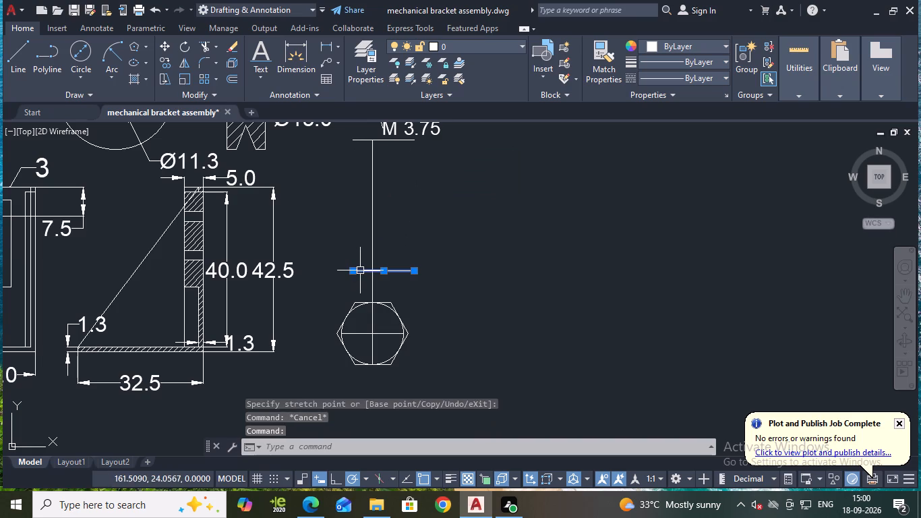
{"action": "left_click", "coordinate": [351, 270]}
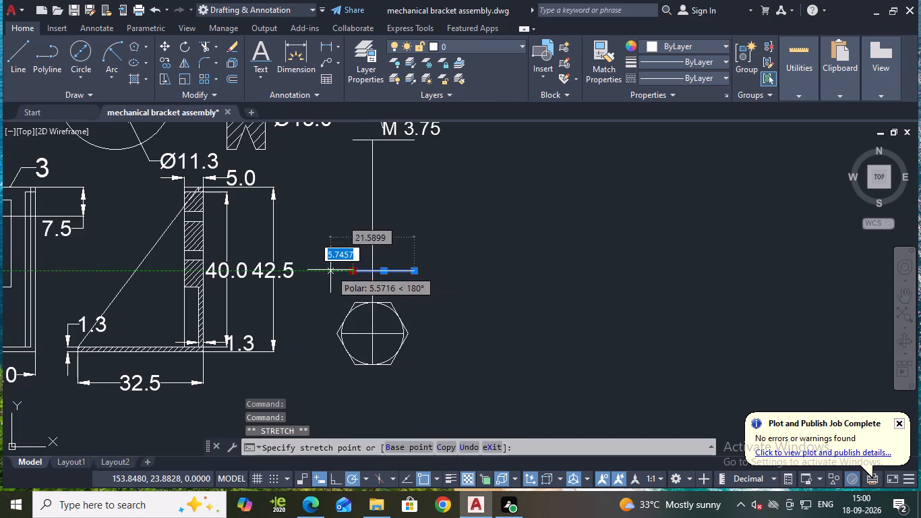
{"action": "left_click", "coordinate": [330, 270]}
{"action": "key", "text": "Escape"}
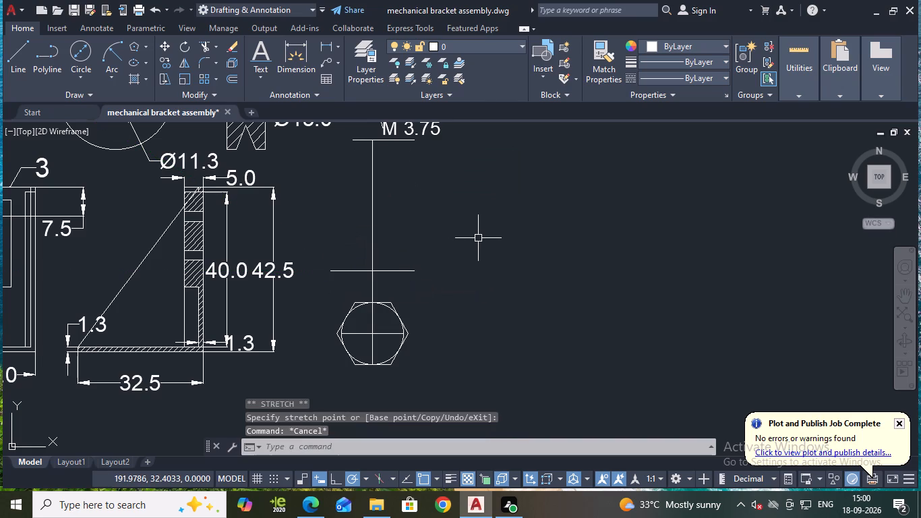
Draw vertical projection lines from the hexagon's left and right corners up to the lower horizontal line.
{"action": "left_click", "coordinate": [11, 55]}
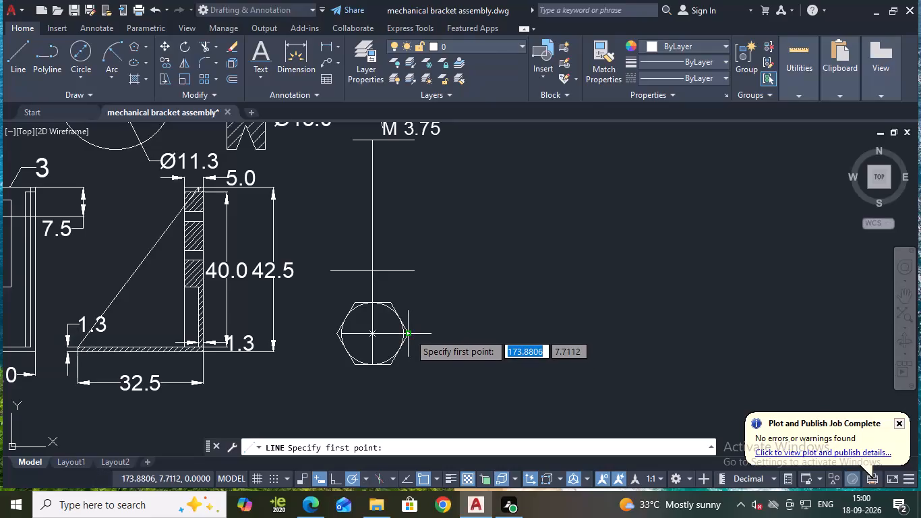
{"action": "left_click", "coordinate": [409, 333]}
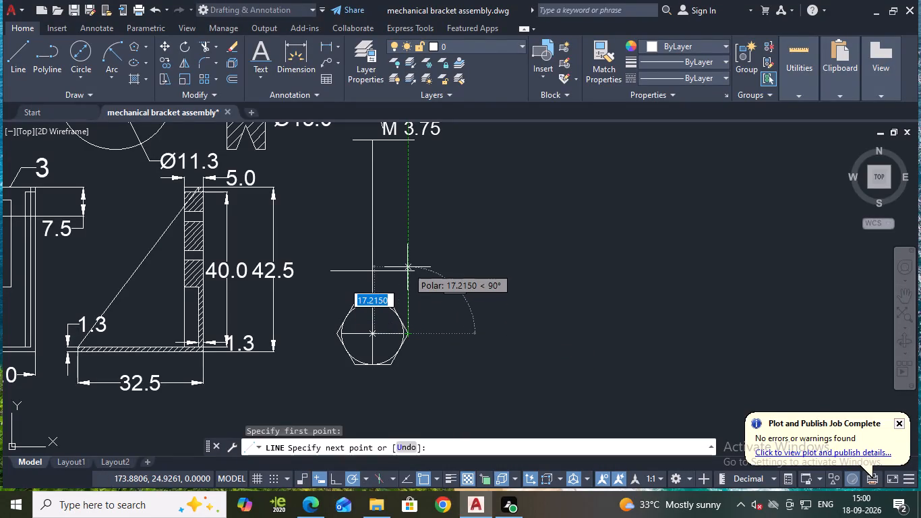
{"action": "left_click", "coordinate": [406, 270]}
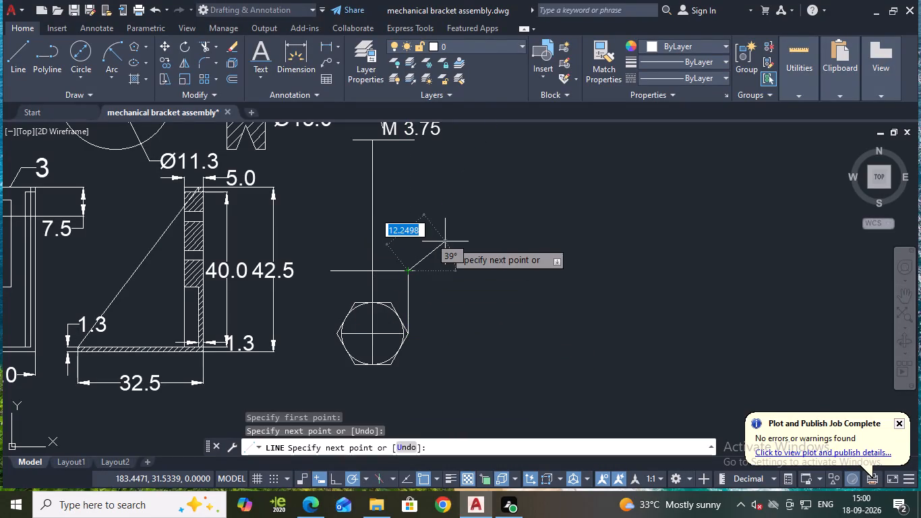
{"action": "key", "text": "Escape"}
{"action": "key", "text": "space"}
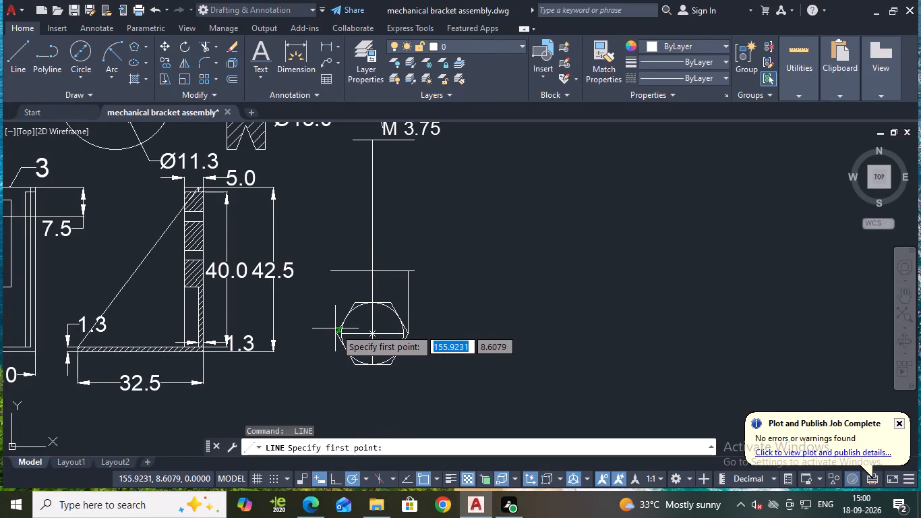
{"action": "left_click", "coordinate": [337, 332]}
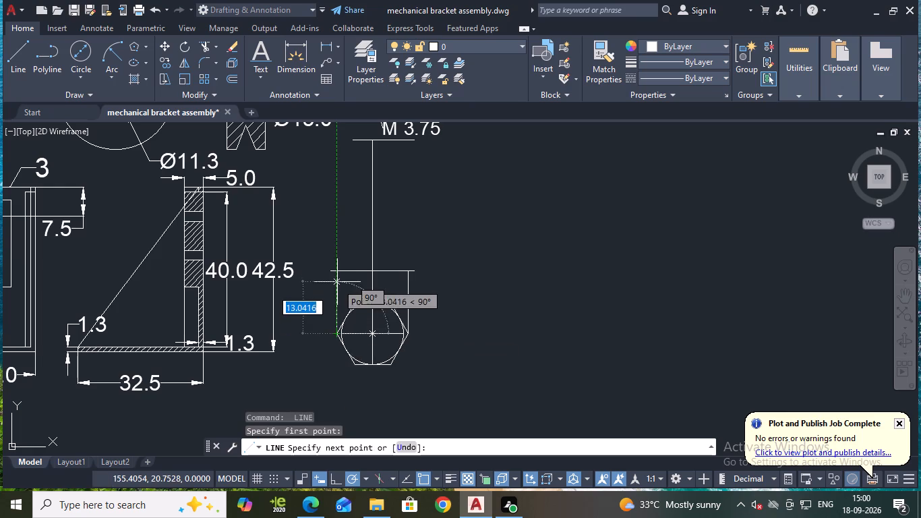
{"action": "left_click", "coordinate": [336, 272]}
{"action": "key", "text": "Escape"}
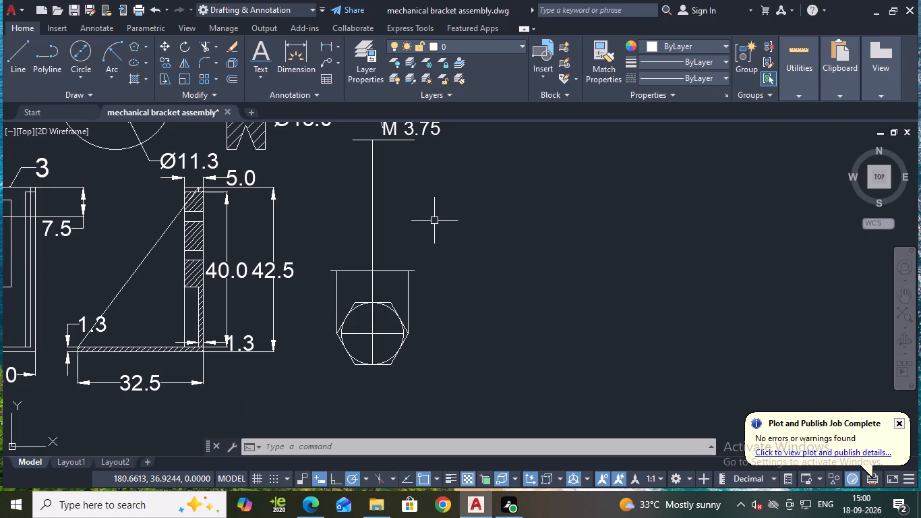
Offset the lower horizontal line upward by 3.75 for the thickness of the bolt head.
{"action": "key", "text": "o"}
{"action": "key", "text": "Return"}
{"action": "key", "text": "Return"}
{"action": "left_click", "coordinate": [394, 268]}
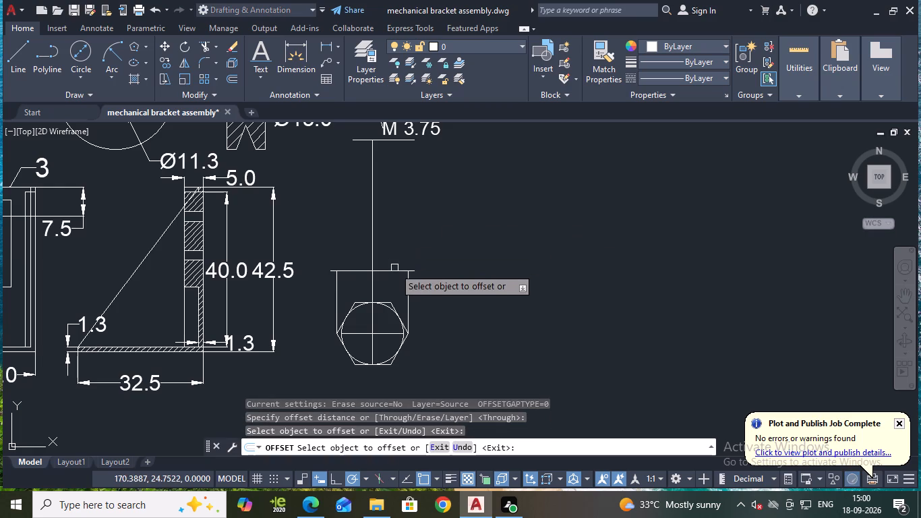
{"action": "left_click", "coordinate": [392, 272]}
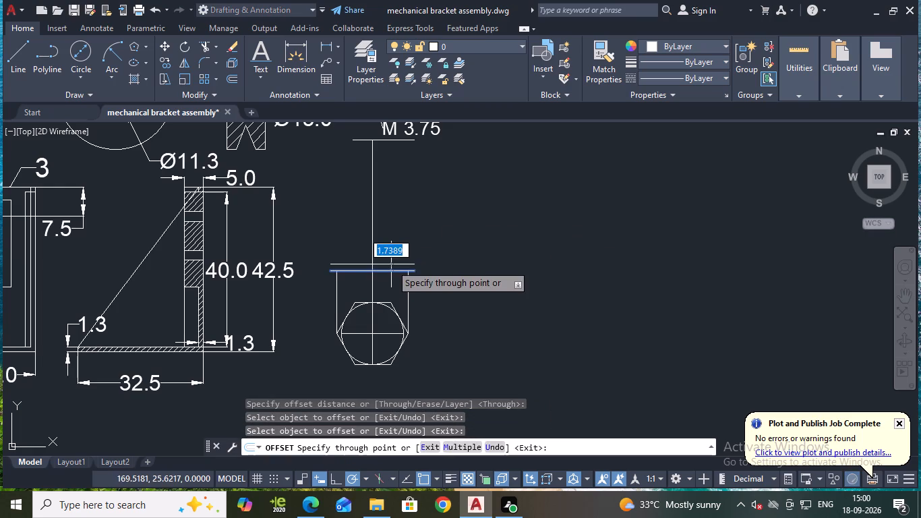
{"action": "type", "text": "3.75"}
{"action": "key", "text": "Return"}
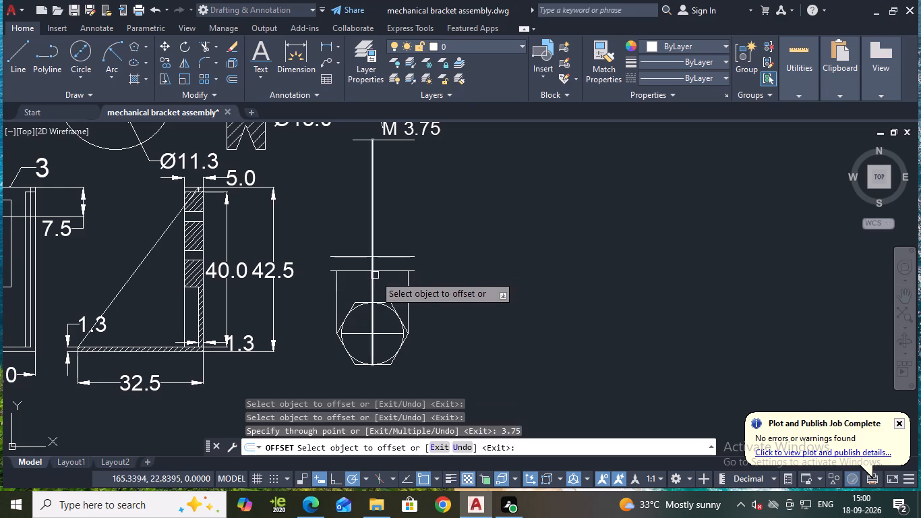
{"action": "key", "text": "Escape"}
Stretch the upper ends of both projection lines up to the new 3.75 offset line.
{"action": "left_click", "coordinate": [337, 285]}
{"action": "left_click", "coordinate": [337, 272]}
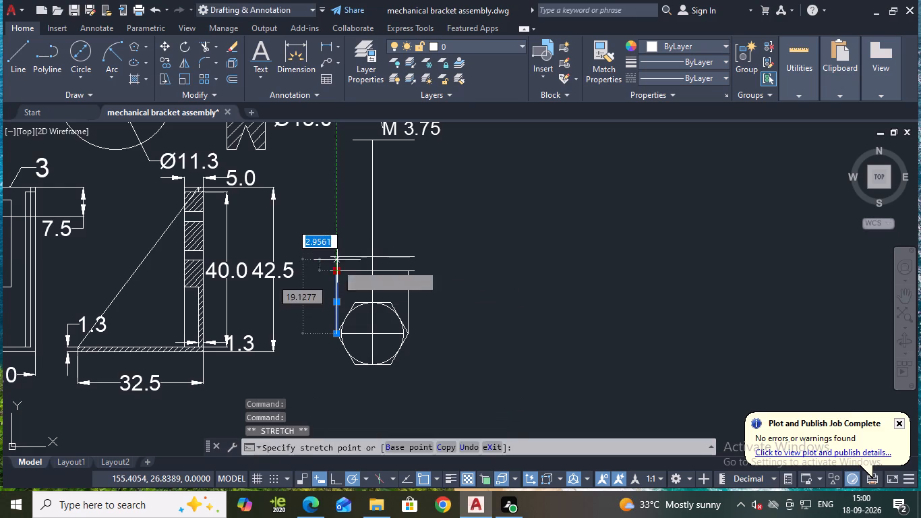
{"action": "left_click", "coordinate": [338, 254]}
{"action": "key", "text": "Escape"}
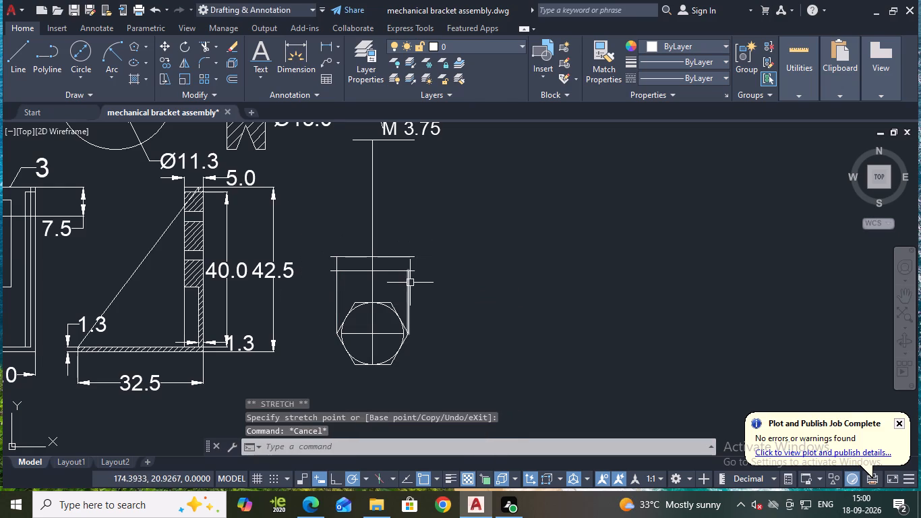
{"action": "left_click", "coordinate": [409, 283]}
{"action": "left_click", "coordinate": [409, 271]}
{"action": "left_click", "coordinate": [410, 258]}
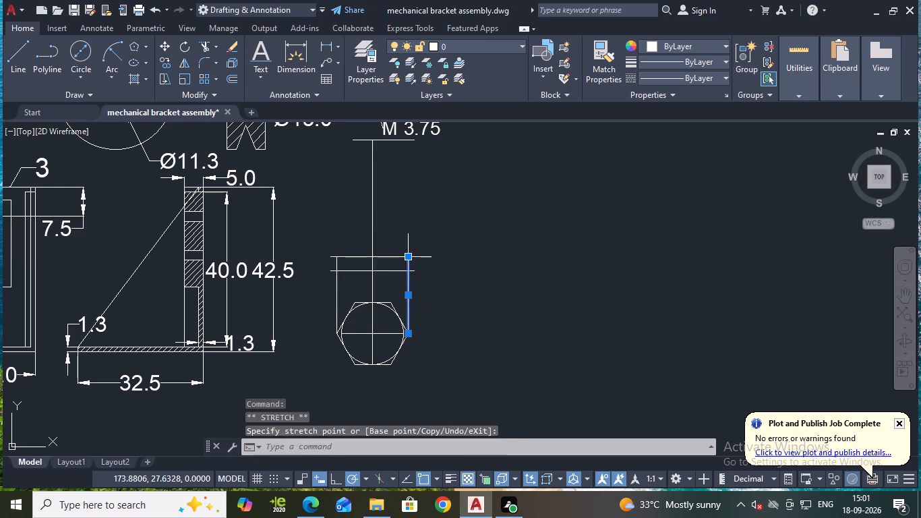
{"action": "key", "text": "Escape"}
Trim the projection lines below the head, the overhanging horizontal ends and the centre line between the two views to form a rectangular head.
{"action": "type", "text": "TR"}
{"action": "key", "text": "Return"}
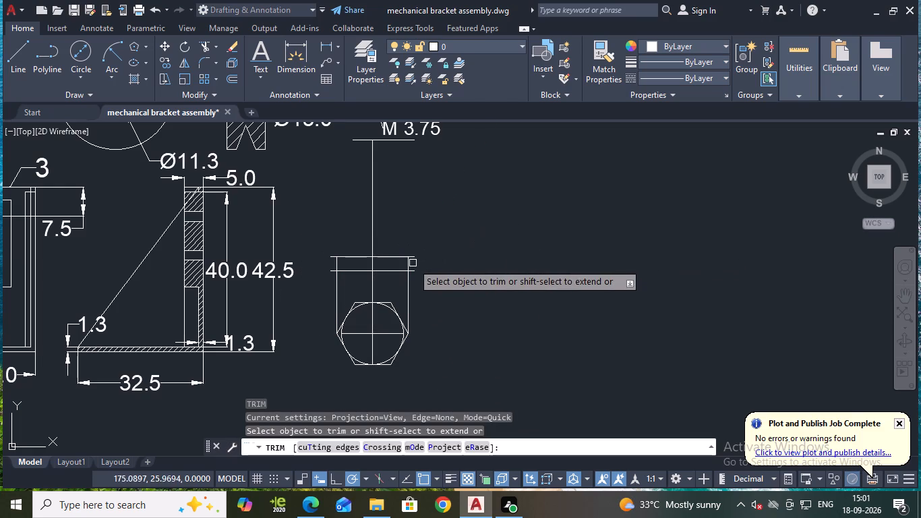
{"action": "left_click", "coordinate": [409, 291]}
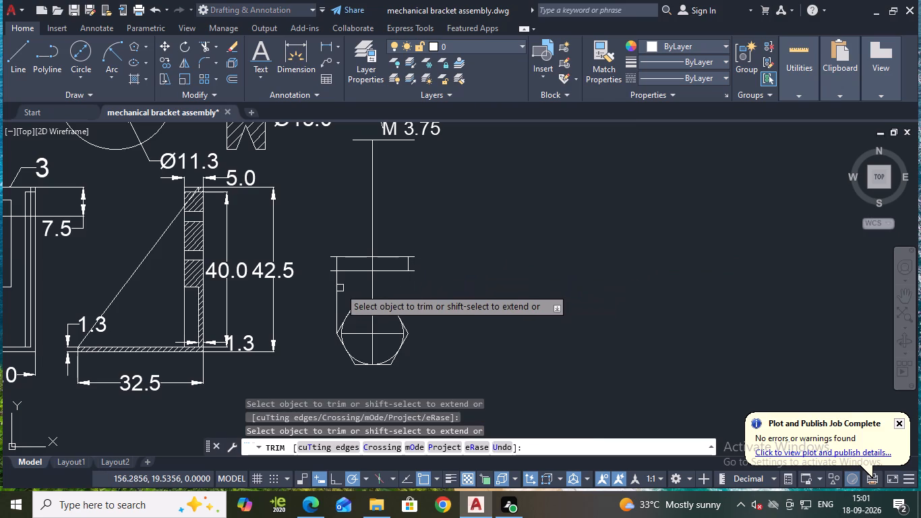
{"action": "left_click", "coordinate": [336, 287]}
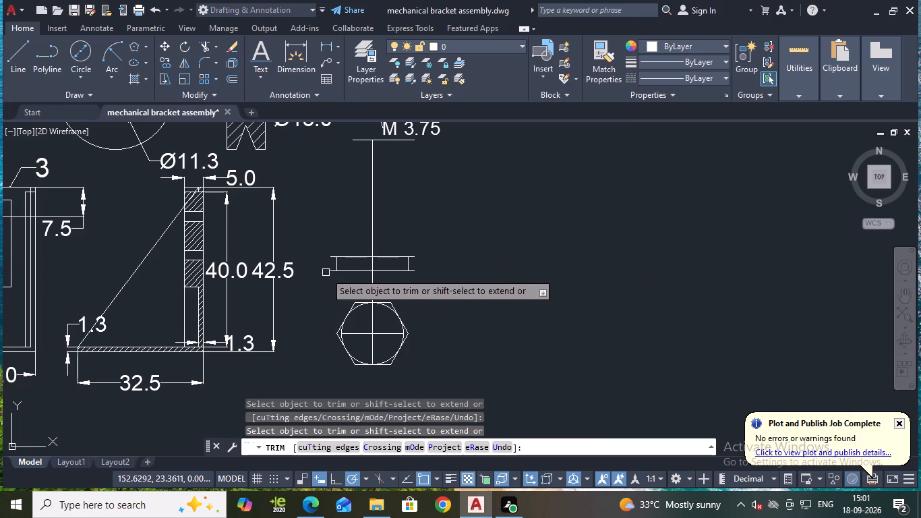
{"action": "left_click", "coordinate": [327, 271]}
{"action": "left_click", "coordinate": [331, 259]}
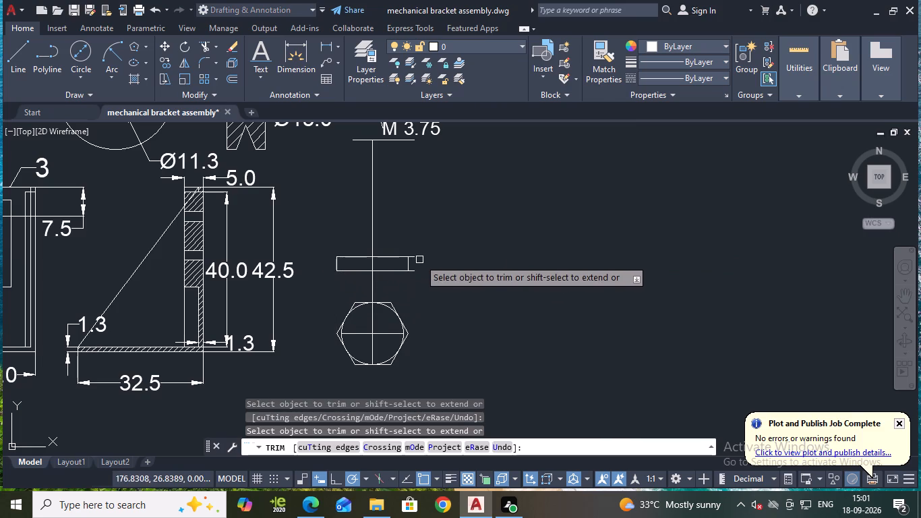
{"action": "left_click", "coordinate": [414, 257]}
{"action": "left_click", "coordinate": [414, 271]}
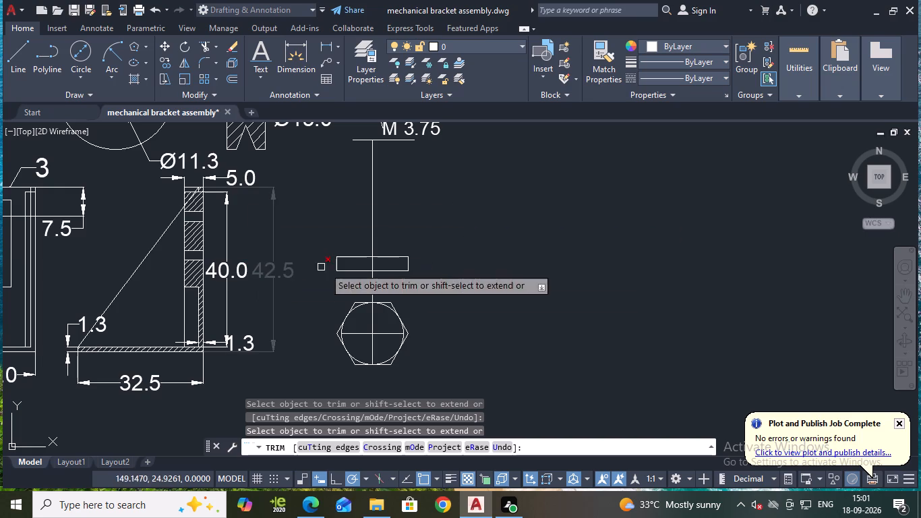
{"action": "left_click", "coordinate": [368, 285]}
{"action": "left_click", "coordinate": [373, 285]}
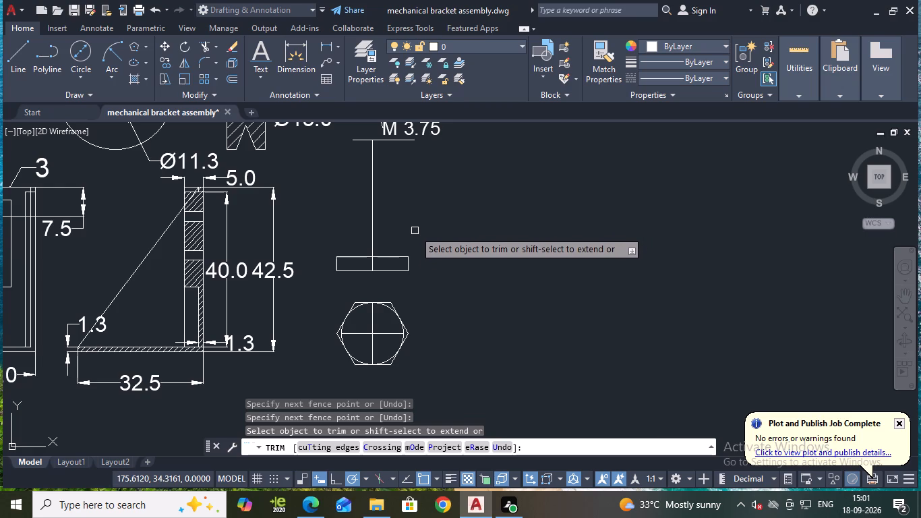
{"action": "key", "text": "Escape"}
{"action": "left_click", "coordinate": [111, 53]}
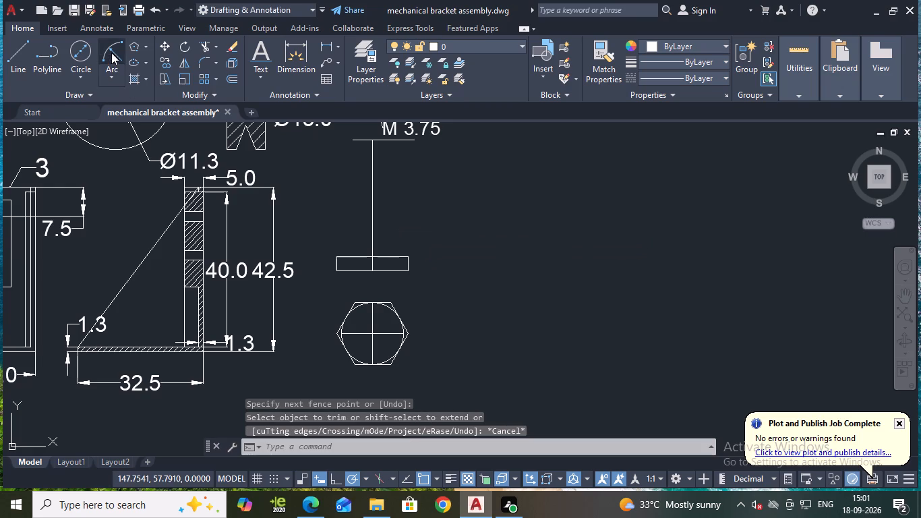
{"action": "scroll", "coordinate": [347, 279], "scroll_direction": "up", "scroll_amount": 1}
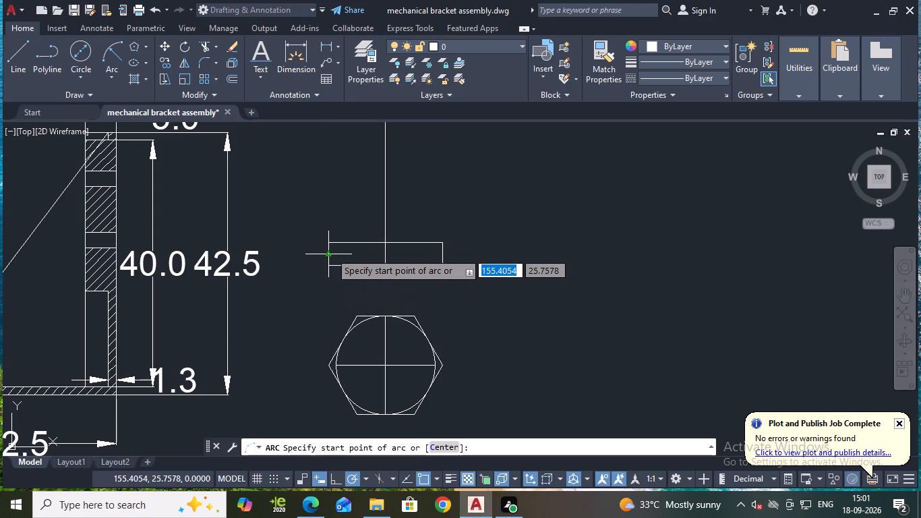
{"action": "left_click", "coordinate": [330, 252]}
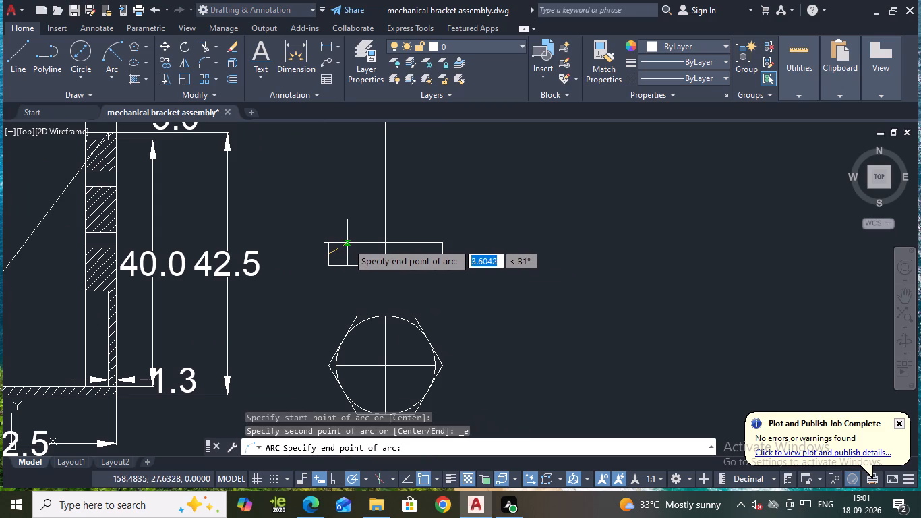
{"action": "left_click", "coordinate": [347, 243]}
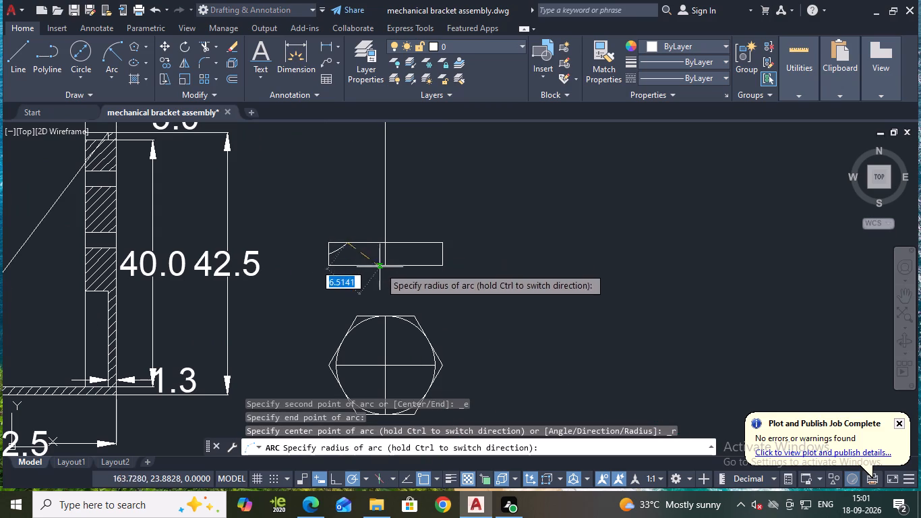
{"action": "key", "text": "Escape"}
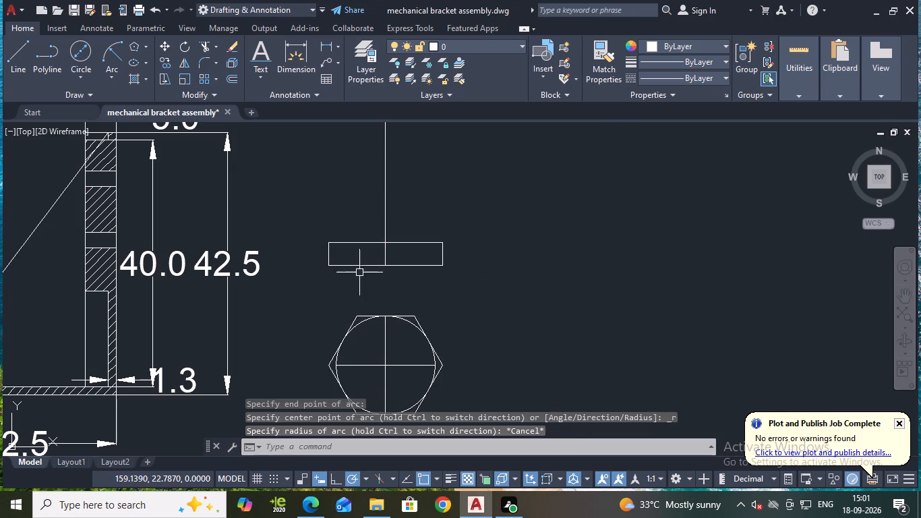
Offset the left and right vertical edges of the rectangular bolt head inward by 5.
{"action": "key", "text": "o"}
{"action": "key", "text": "Return"}
{"action": "key", "text": "Return"}
{"action": "left_click", "coordinate": [327, 255]}
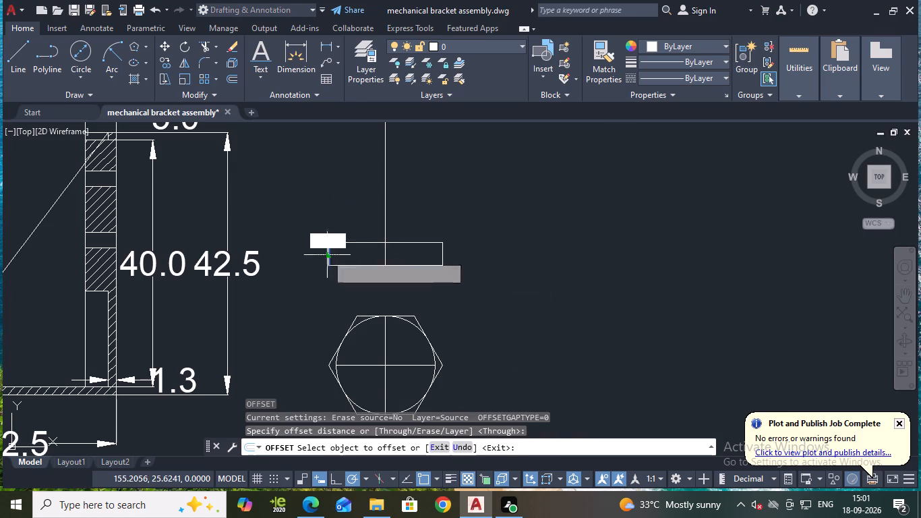
{"action": "key", "text": "5"}
{"action": "key", "text": "Return"}
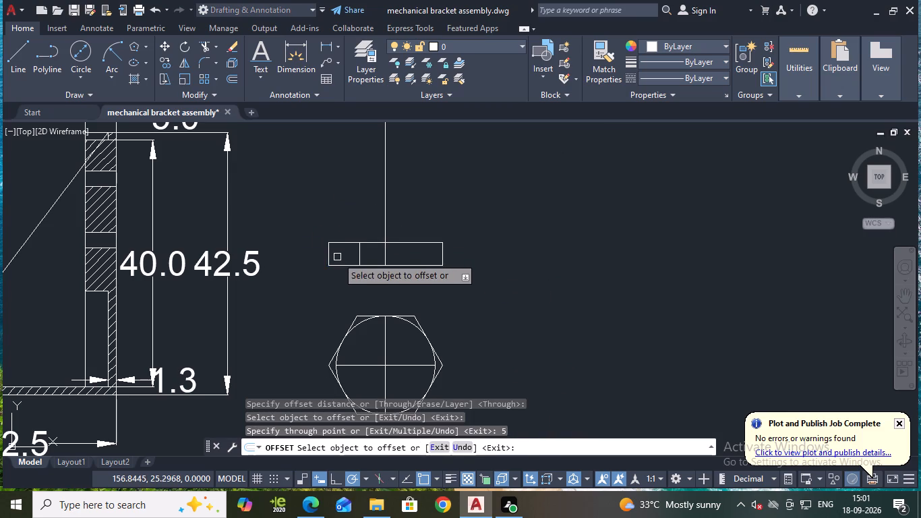
{"action": "left_click", "coordinate": [443, 250]}
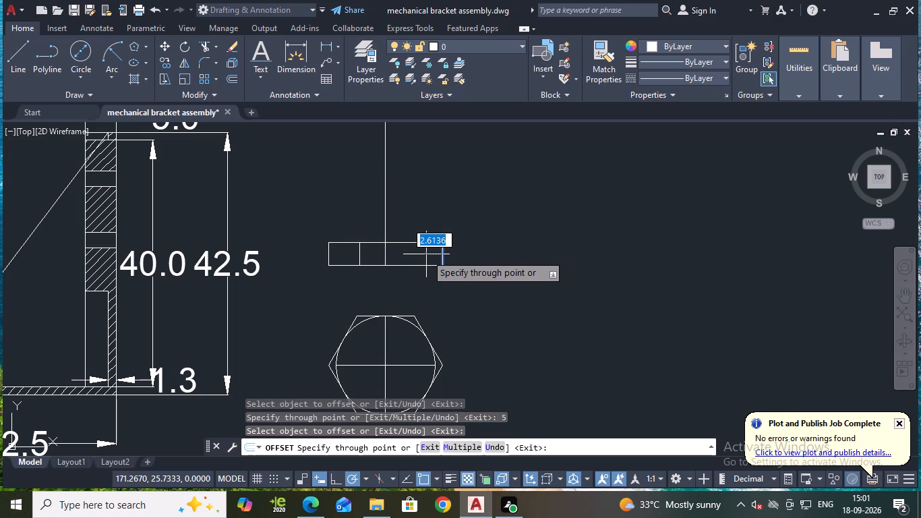
{"action": "key", "text": "5"}
{"action": "key", "text": "Return"}
{"action": "key", "text": "Escape"}
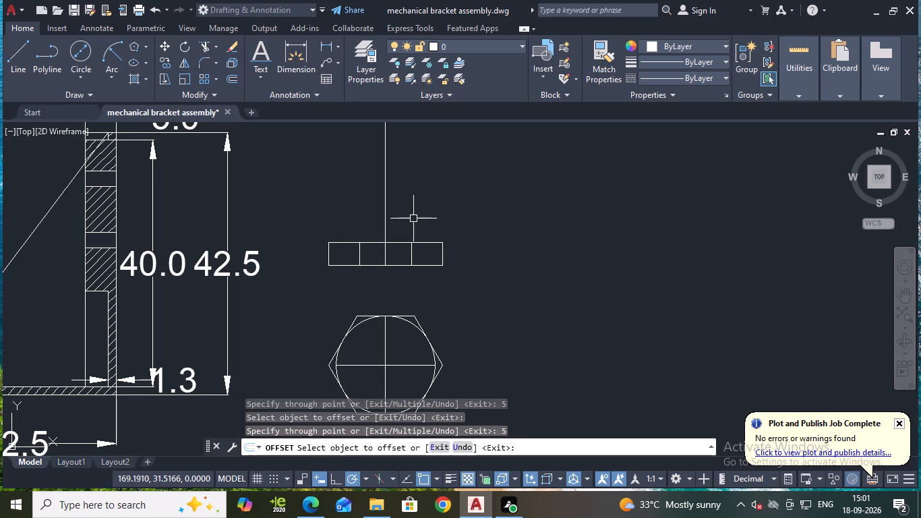
Draw a three-point arc in the head's left section, from mid-left edge through the top edge to the inner vertical line.
{"action": "left_click", "coordinate": [112, 70]}
{"action": "left_click", "coordinate": [149, 94]}
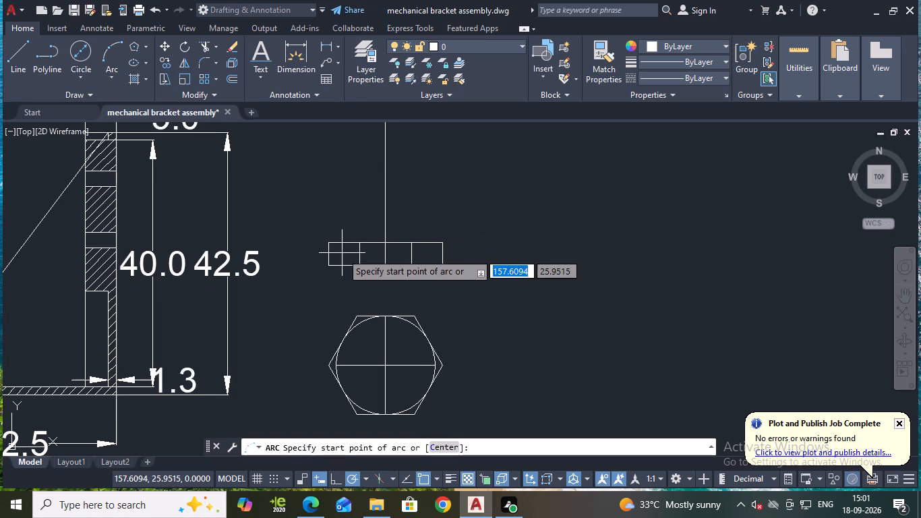
{"action": "left_click", "coordinate": [328, 254]}
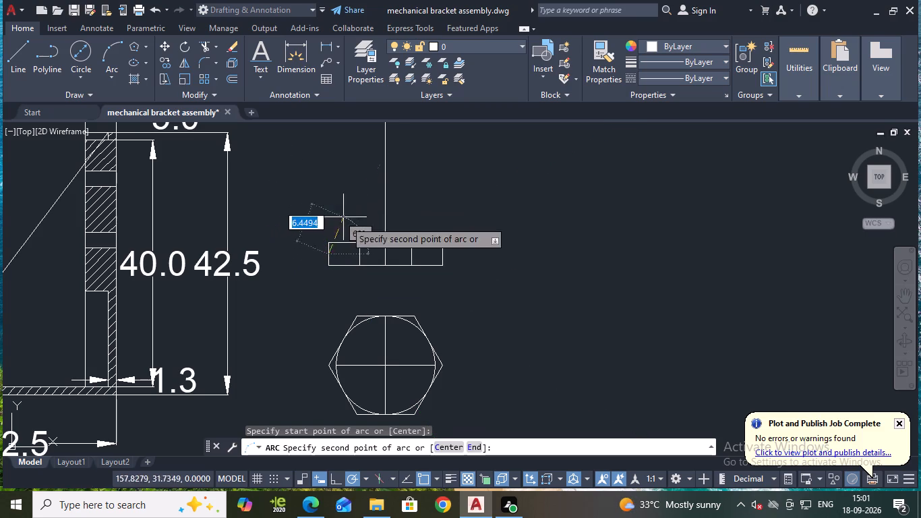
{"action": "left_click", "coordinate": [341, 242]}
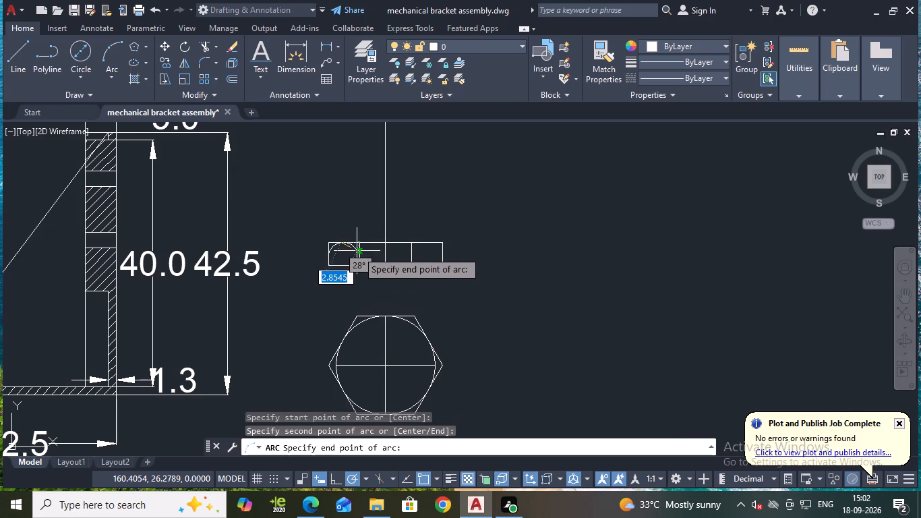
{"action": "left_click", "coordinate": [360, 254]}
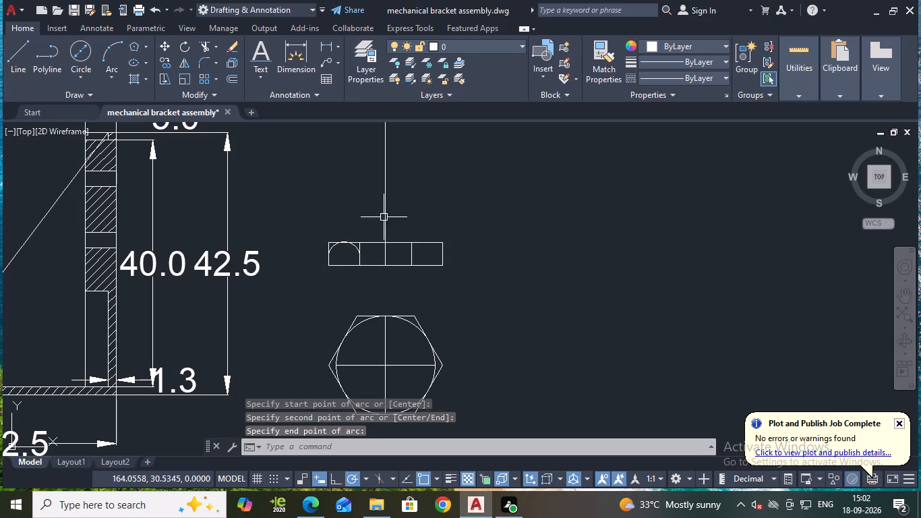
{"action": "key", "text": "Escape"}
Copy the left section's arc to the right section, placing its crown at the midpoint of the top edge there.
{"action": "scroll", "coordinate": [353, 246], "scroll_direction": "up", "scroll_amount": 3}
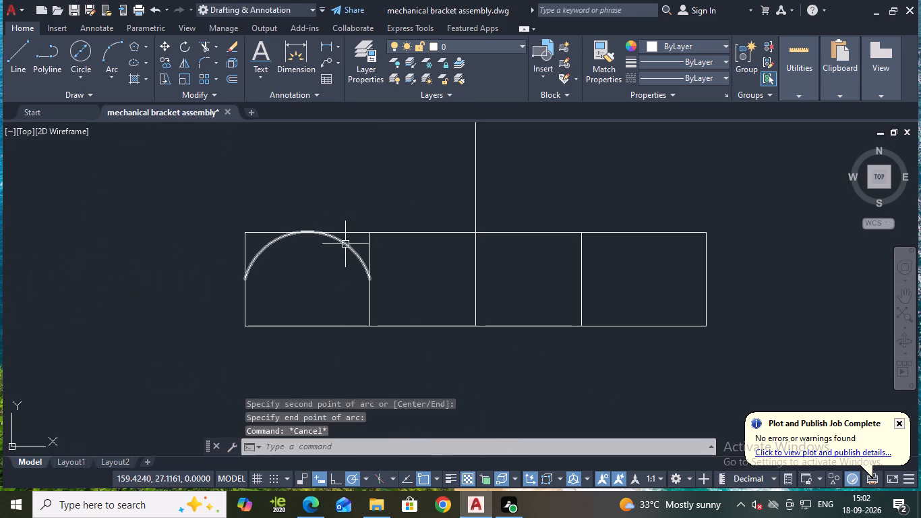
{"action": "left_click", "coordinate": [347, 244]}
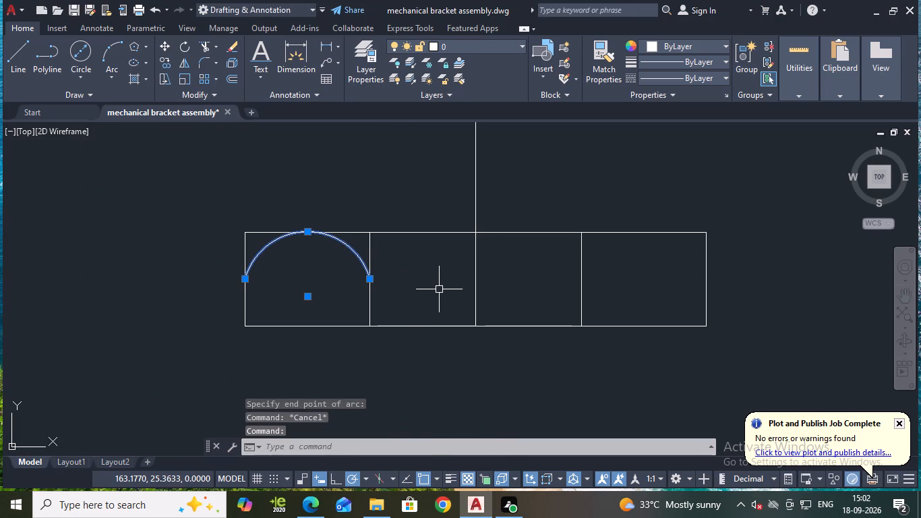
{"action": "type", "text": "CO"}
{"action": "key", "text": "Return"}
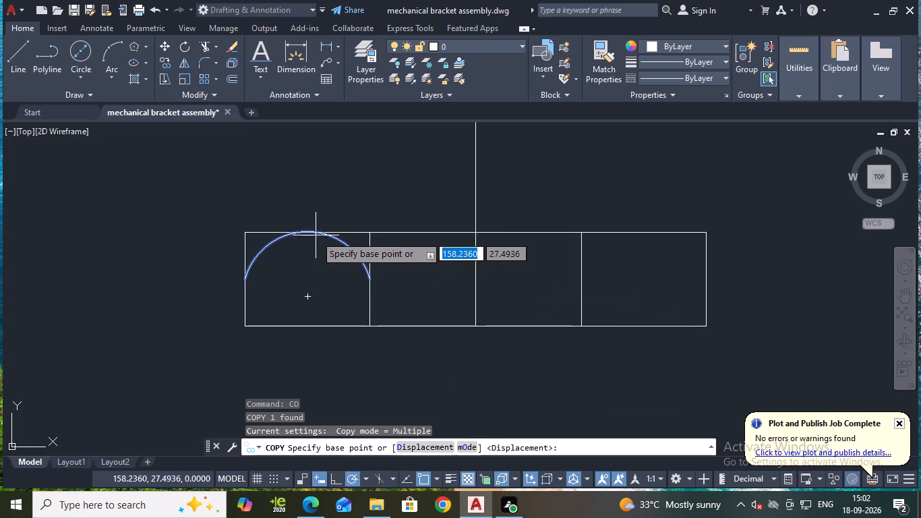
{"action": "left_click", "coordinate": [309, 231]}
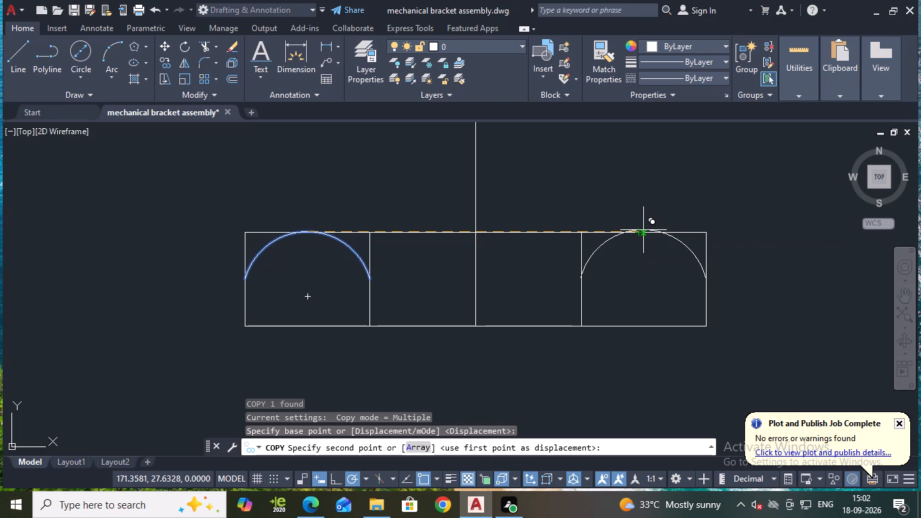
{"action": "left_click", "coordinate": [643, 230]}
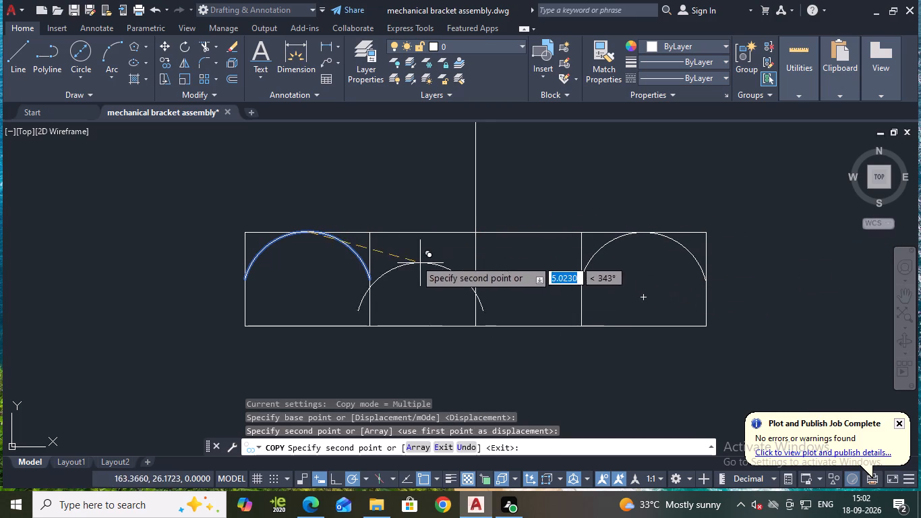
{"action": "key", "text": "Escape"}
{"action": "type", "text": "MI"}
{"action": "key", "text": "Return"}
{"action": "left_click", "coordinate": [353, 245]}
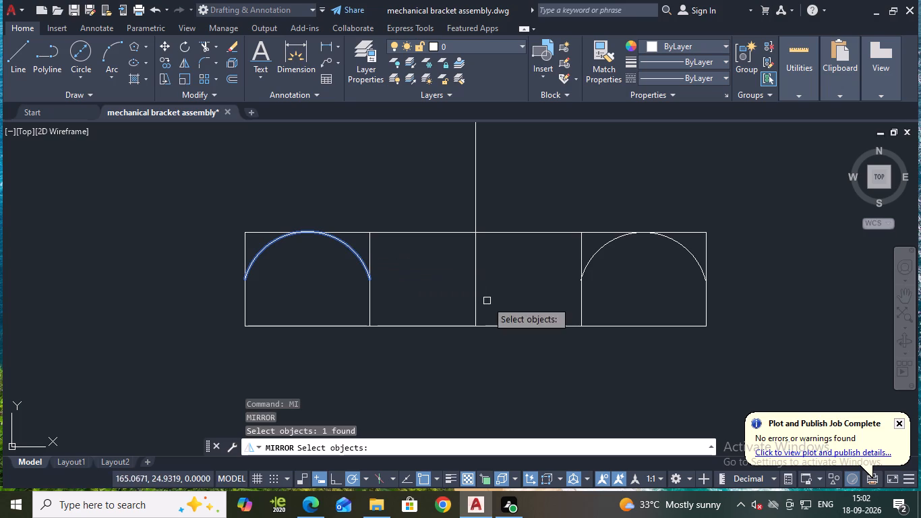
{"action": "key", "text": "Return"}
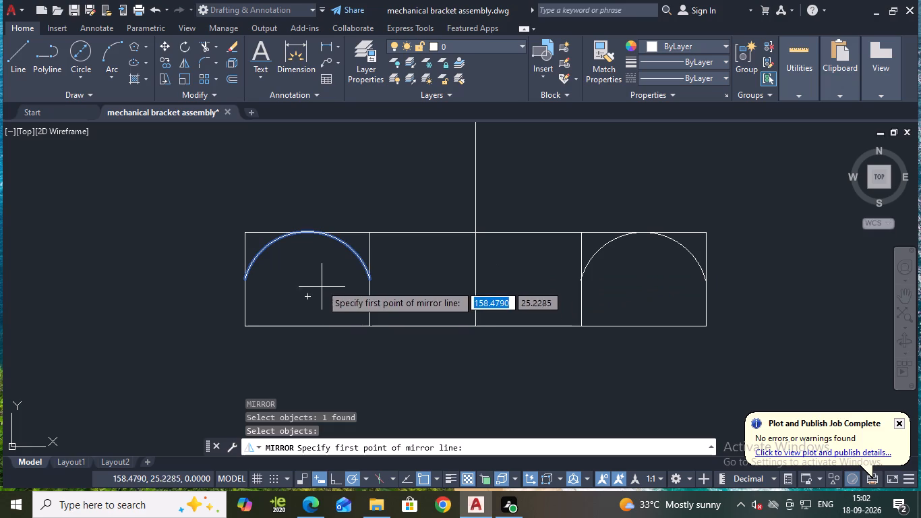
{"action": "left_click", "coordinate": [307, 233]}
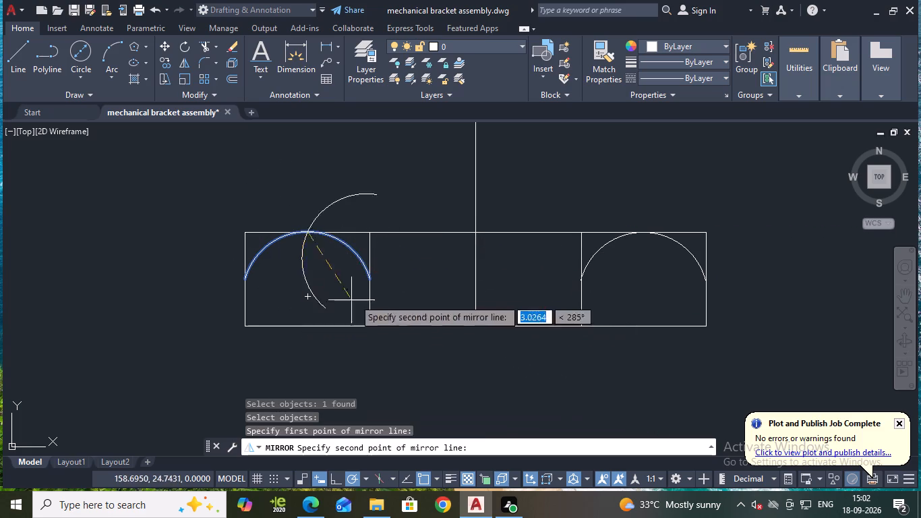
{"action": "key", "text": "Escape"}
Mirror the left arc downward about the horizontal line through its endpoints, keeping the source arc.
{"action": "type", "text": "MI"}
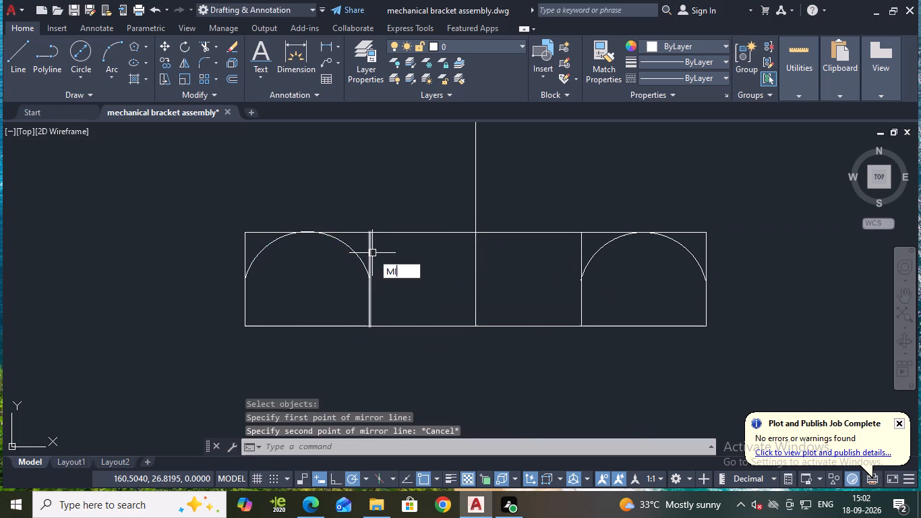
{"action": "key", "text": "Return"}
{"action": "left_click", "coordinate": [355, 251]}
{"action": "key", "text": "Return"}
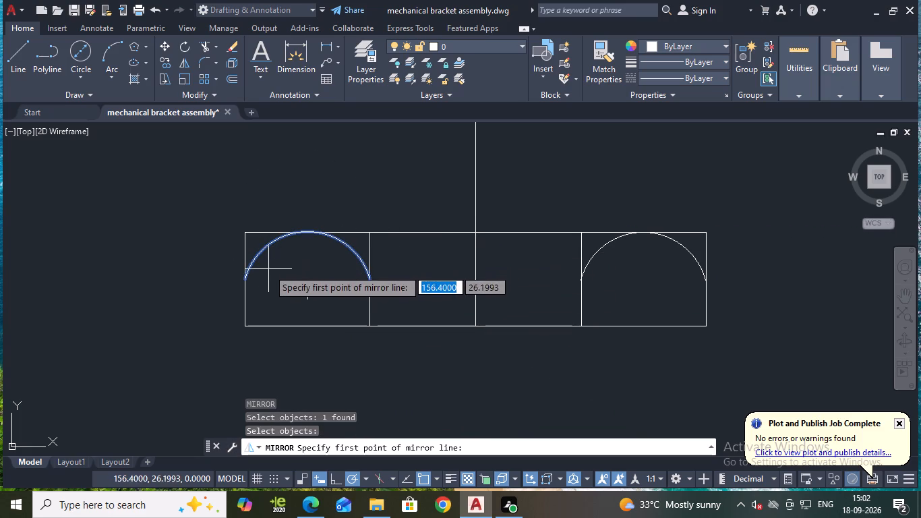
{"action": "left_click", "coordinate": [243, 277]}
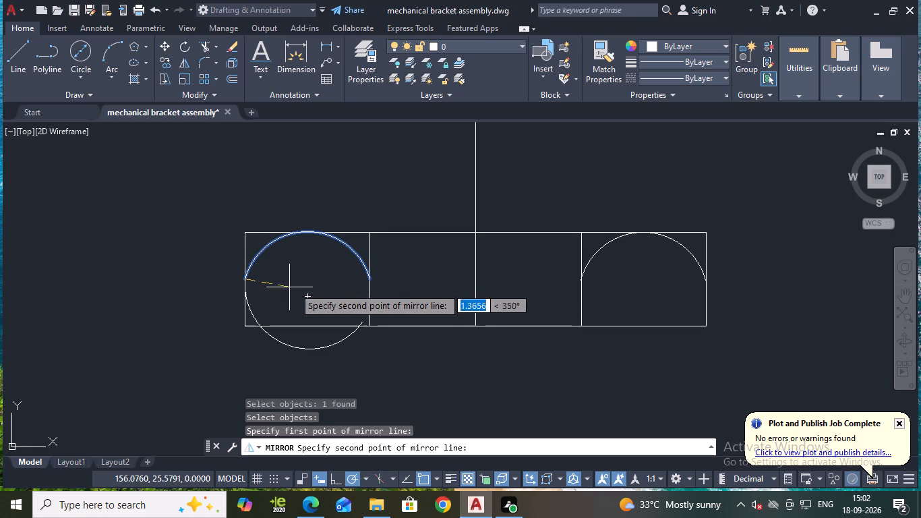
{"action": "left_click", "coordinate": [349, 279]}
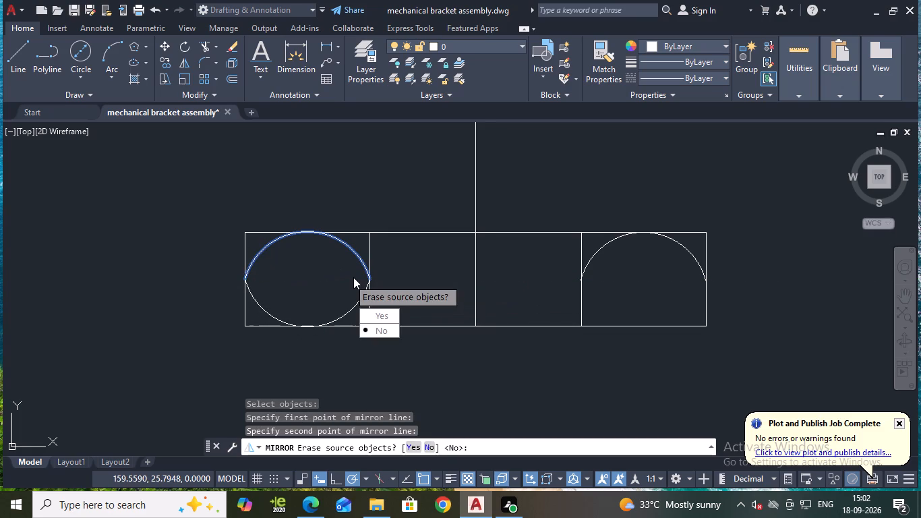
{"action": "left_click_drag", "start_coordinate": [384, 330], "coordinate": [349, 279]}
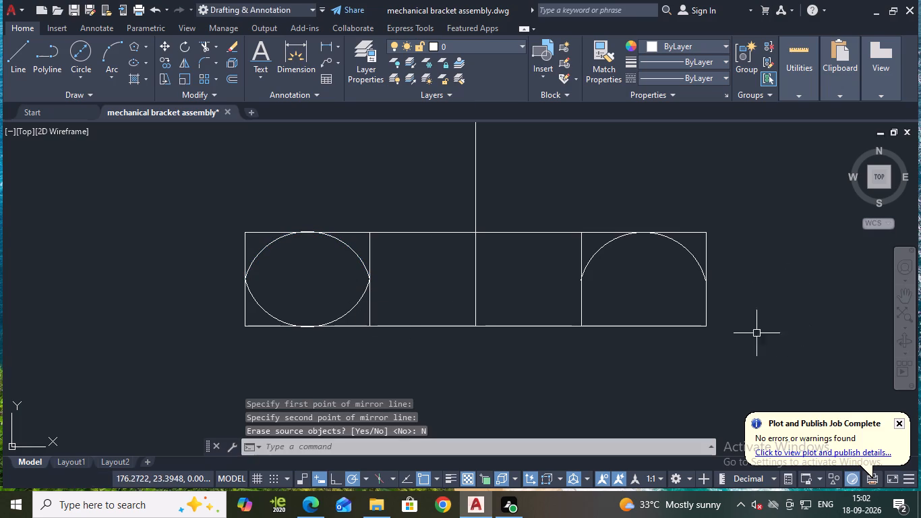
Mirror the right arc downward about the horizontal line through its endpoints, keeping the source arc.
{"action": "type", "text": "MI"}
{"action": "key", "text": "Return"}
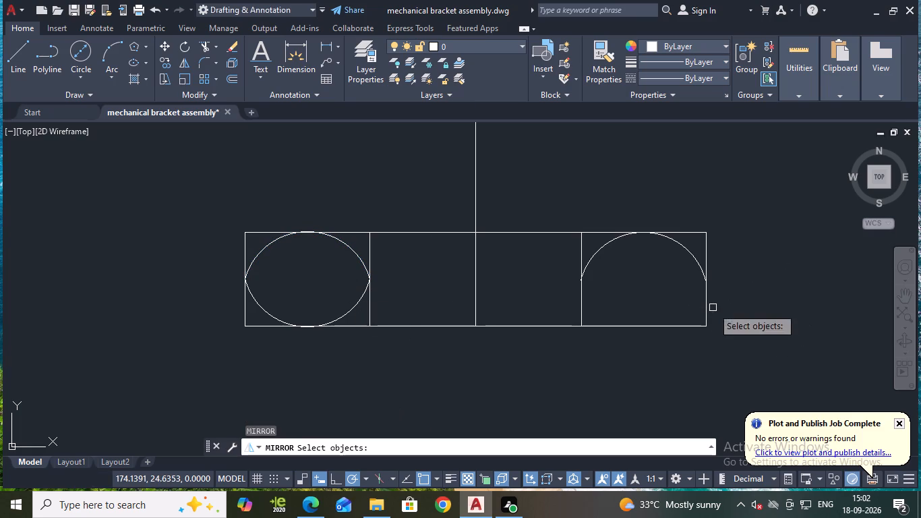
{"action": "left_click", "coordinate": [607, 248]}
{"action": "key", "text": "Return"}
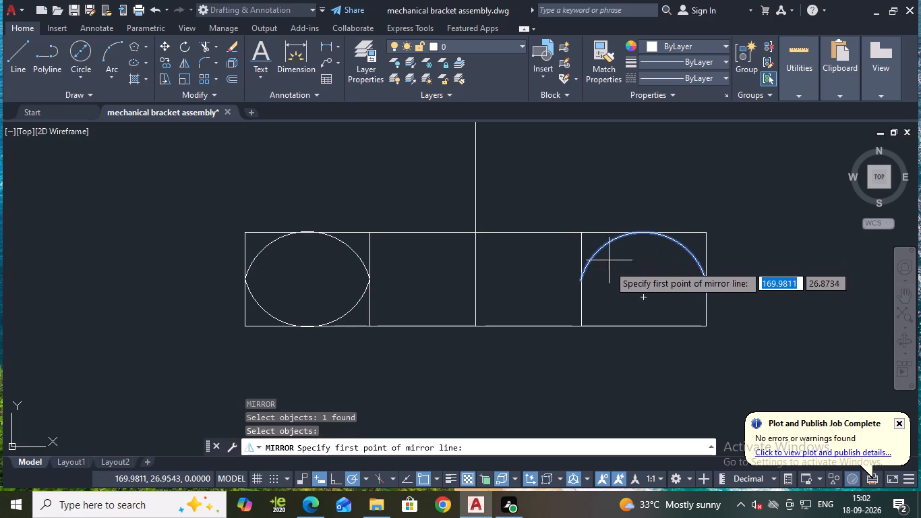
{"action": "left_click", "coordinate": [580, 279]}
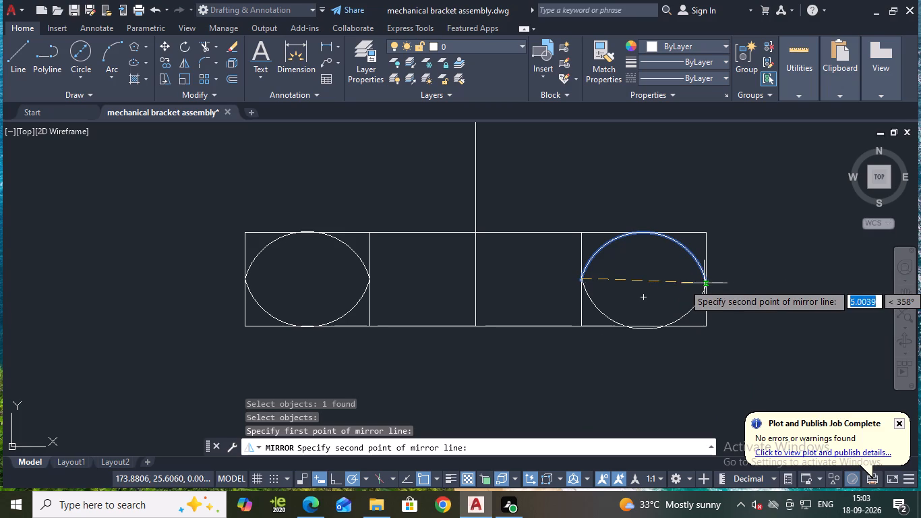
{"action": "left_click", "coordinate": [704, 279]}
{"action": "left_click_drag", "start_coordinate": [740, 331], "coordinate": [704, 279]}
{"action": "key", "text": "Escape"}
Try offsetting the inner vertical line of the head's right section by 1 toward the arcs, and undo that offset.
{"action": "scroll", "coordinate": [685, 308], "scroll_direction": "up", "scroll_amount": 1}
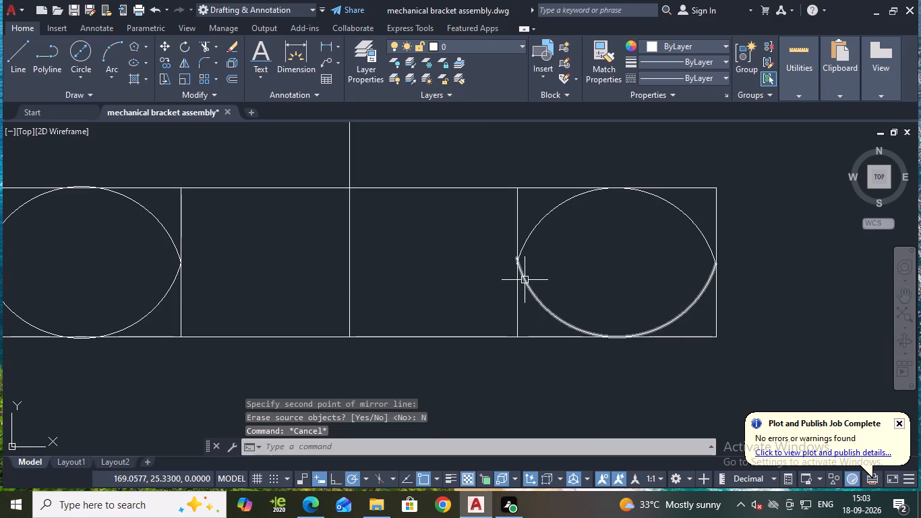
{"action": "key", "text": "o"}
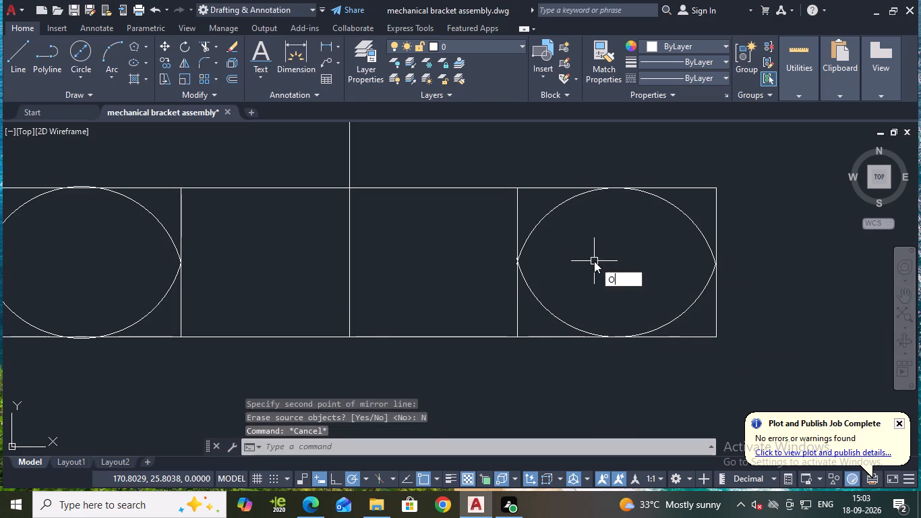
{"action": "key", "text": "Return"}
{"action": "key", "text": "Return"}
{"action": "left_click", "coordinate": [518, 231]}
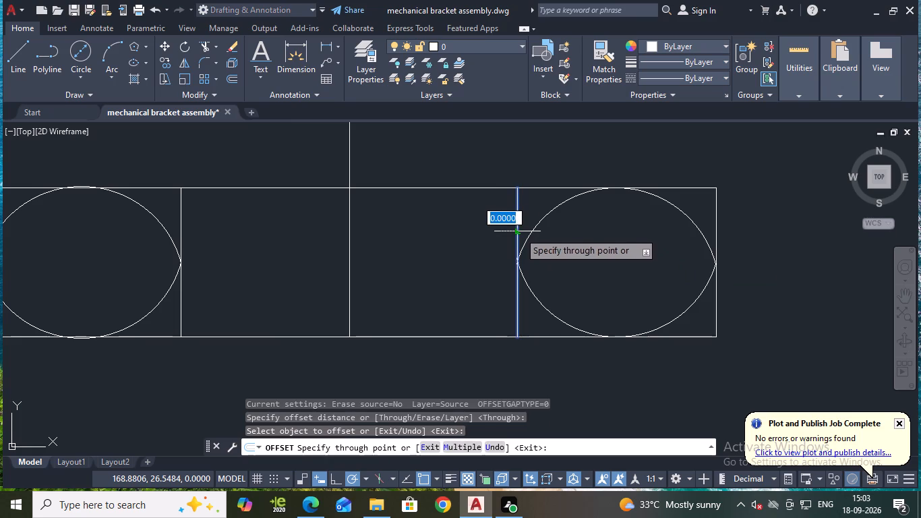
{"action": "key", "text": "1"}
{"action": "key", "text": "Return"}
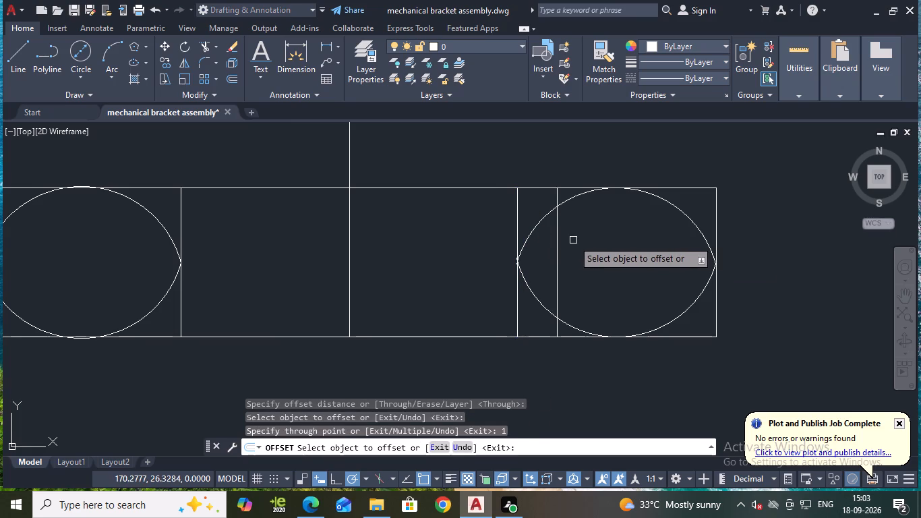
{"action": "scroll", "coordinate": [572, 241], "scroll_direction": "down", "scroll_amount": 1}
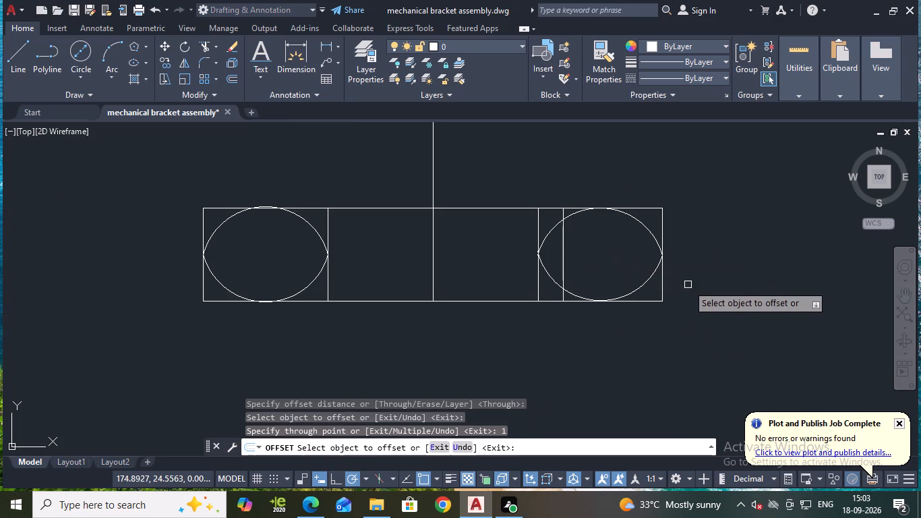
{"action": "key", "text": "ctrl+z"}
Offset both inner vertical lines of the bolt head by 0.1 toward their adjacent outer sections.
{"action": "key", "text": "o"}
{"action": "key", "text": "Return"}
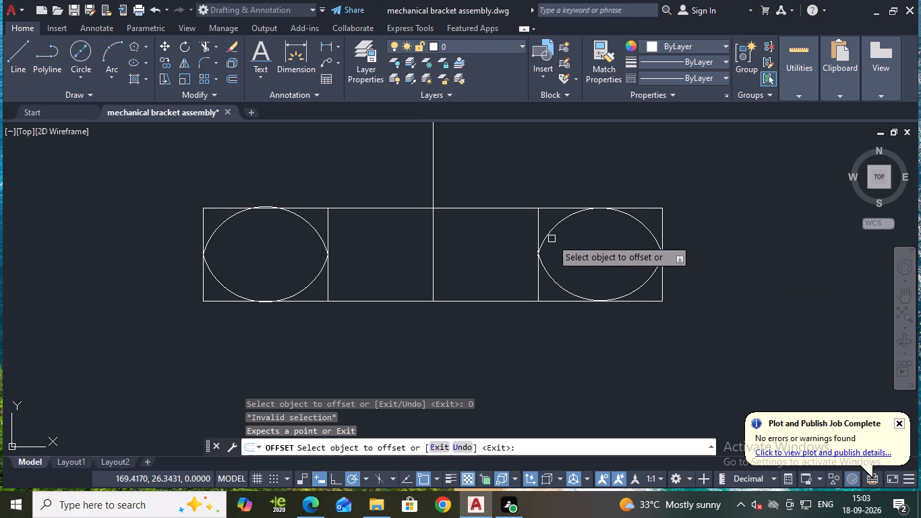
{"action": "left_click", "coordinate": [537, 232]}
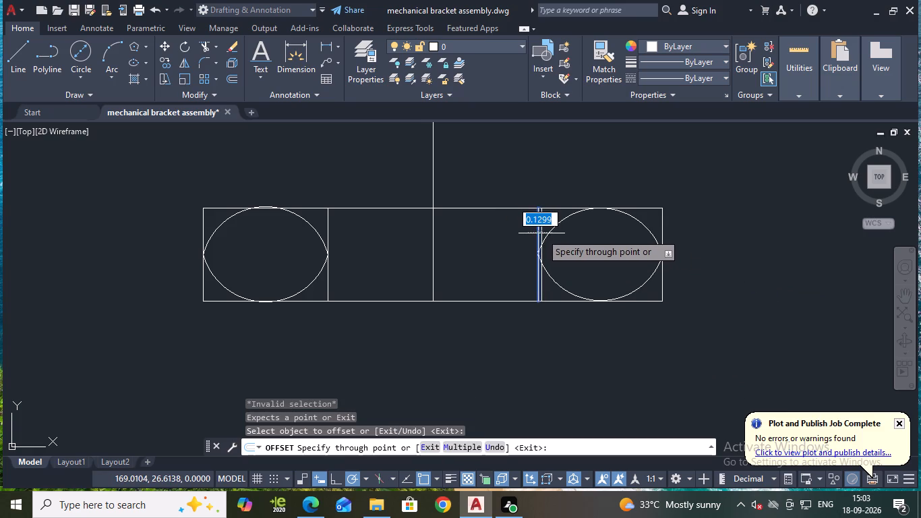
{"action": "type", "text": ".1"}
{"action": "key", "text": "Return"}
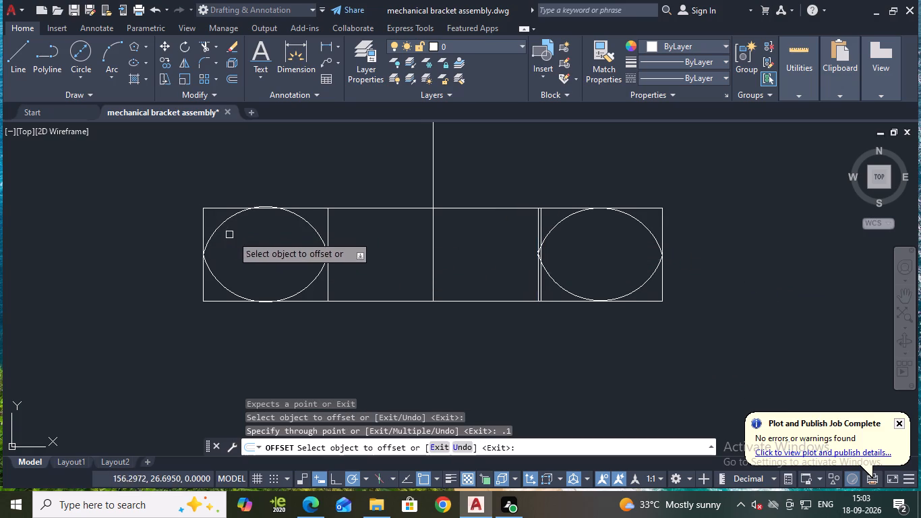
{"action": "left_click", "coordinate": [326, 234]}
{"action": "type", "text": ".1"}
{"action": "key", "text": "Return"}
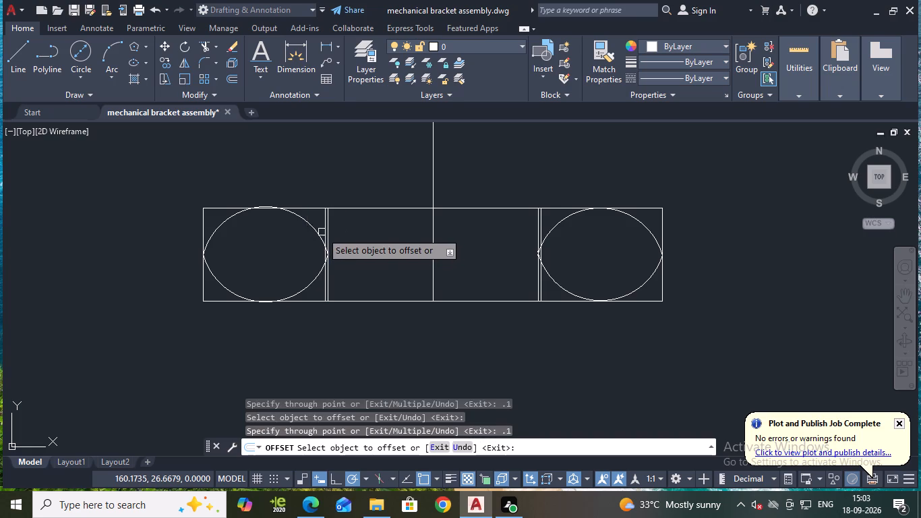
{"action": "key", "text": "Escape"}
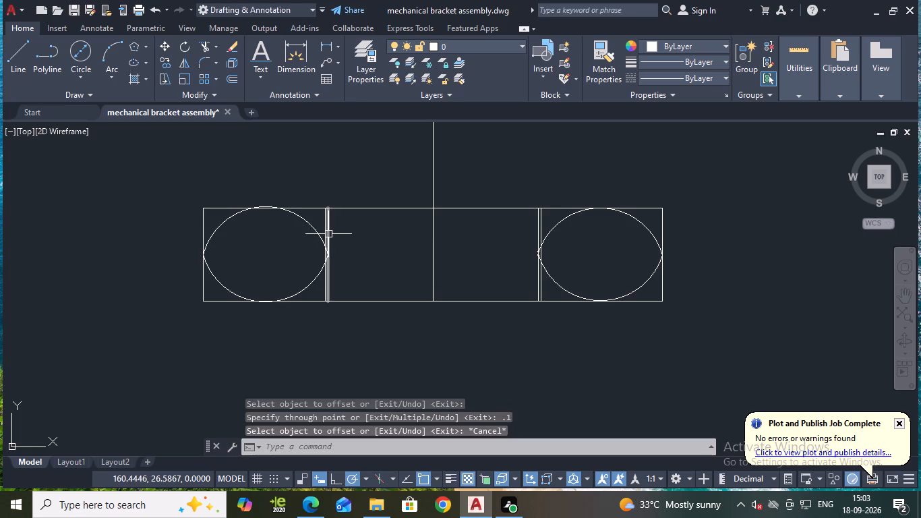
Erase the two original inner vertical lines of the bolt head, keeping the 0.1 offset copies.
{"action": "left_click", "coordinate": [328, 234]}
{"action": "scroll", "coordinate": [571, 256], "scroll_direction": "up", "scroll_amount": 1}
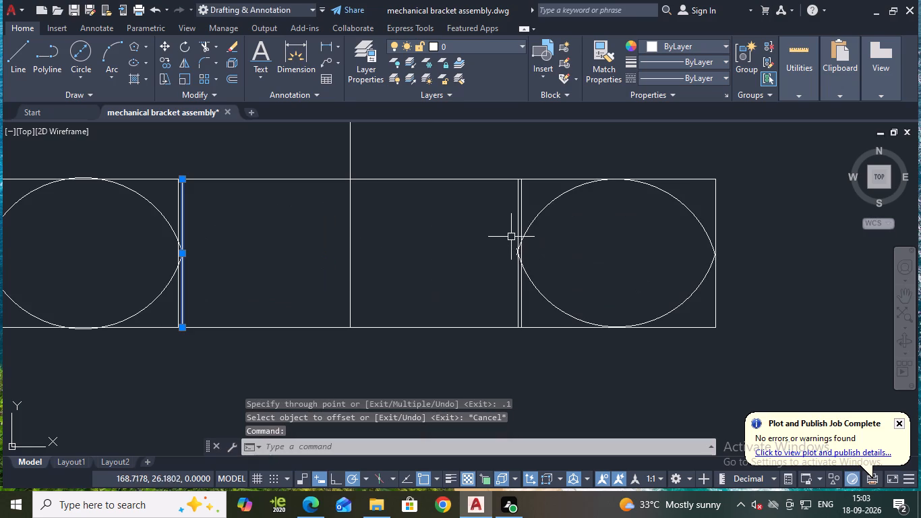
{"action": "left_click", "coordinate": [516, 230]}
{"action": "key", "text": "e"}
{"action": "key", "text": "Return"}
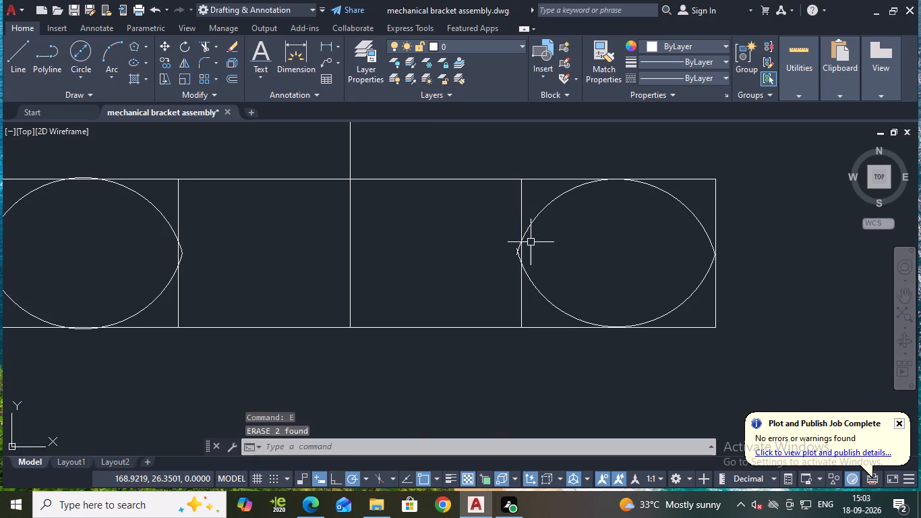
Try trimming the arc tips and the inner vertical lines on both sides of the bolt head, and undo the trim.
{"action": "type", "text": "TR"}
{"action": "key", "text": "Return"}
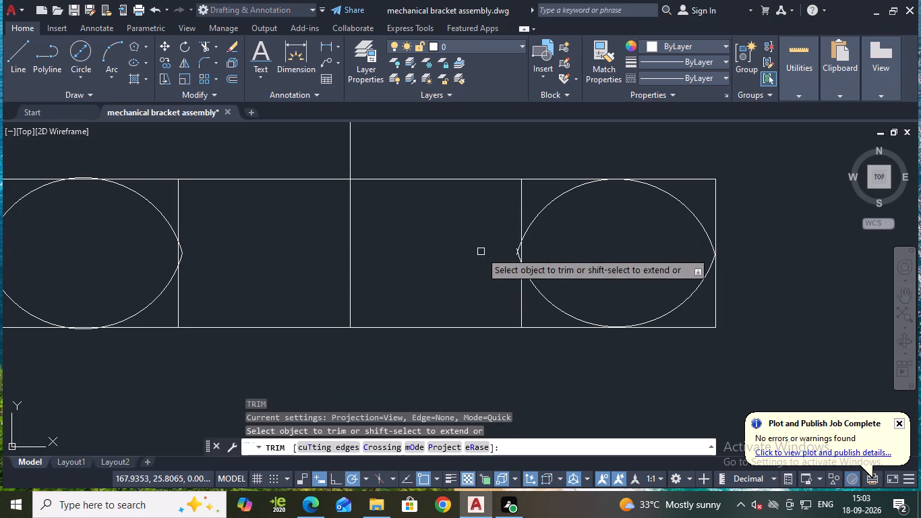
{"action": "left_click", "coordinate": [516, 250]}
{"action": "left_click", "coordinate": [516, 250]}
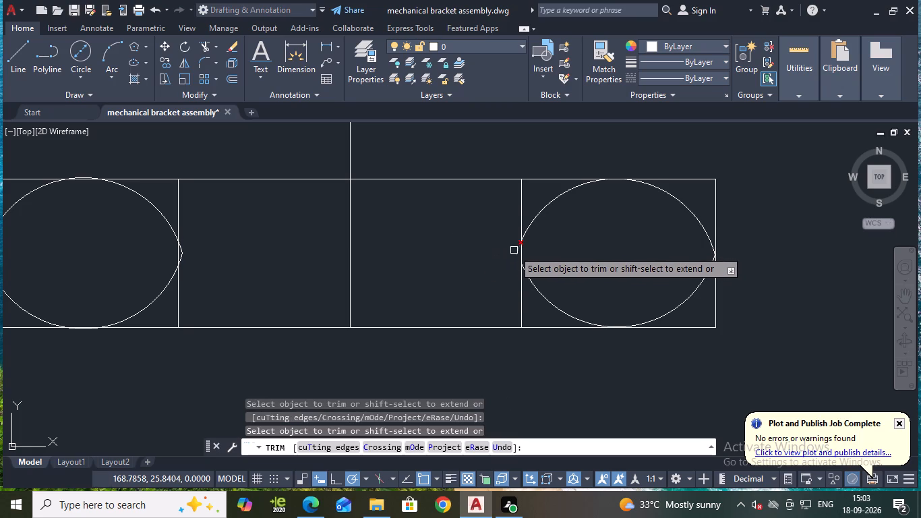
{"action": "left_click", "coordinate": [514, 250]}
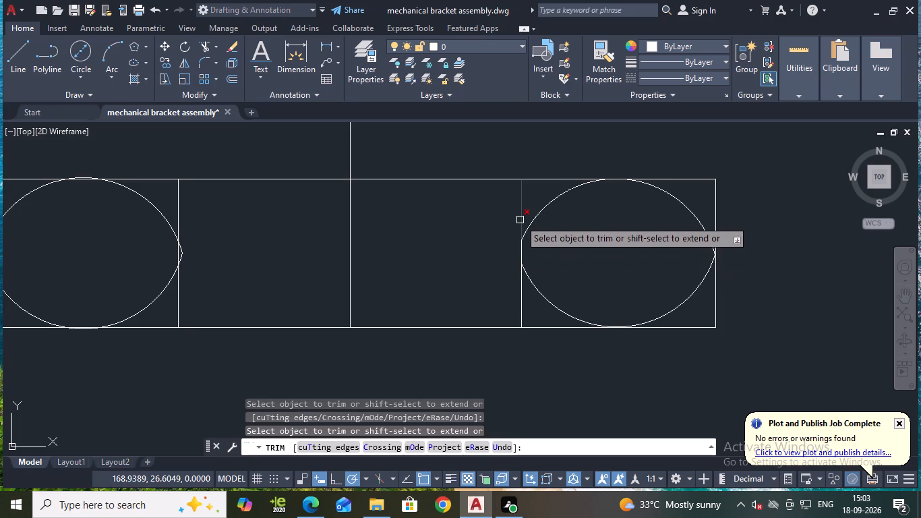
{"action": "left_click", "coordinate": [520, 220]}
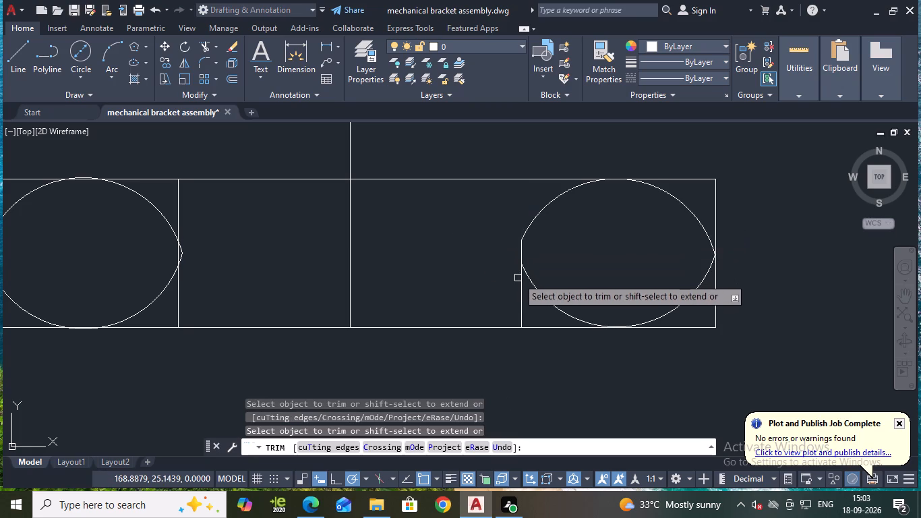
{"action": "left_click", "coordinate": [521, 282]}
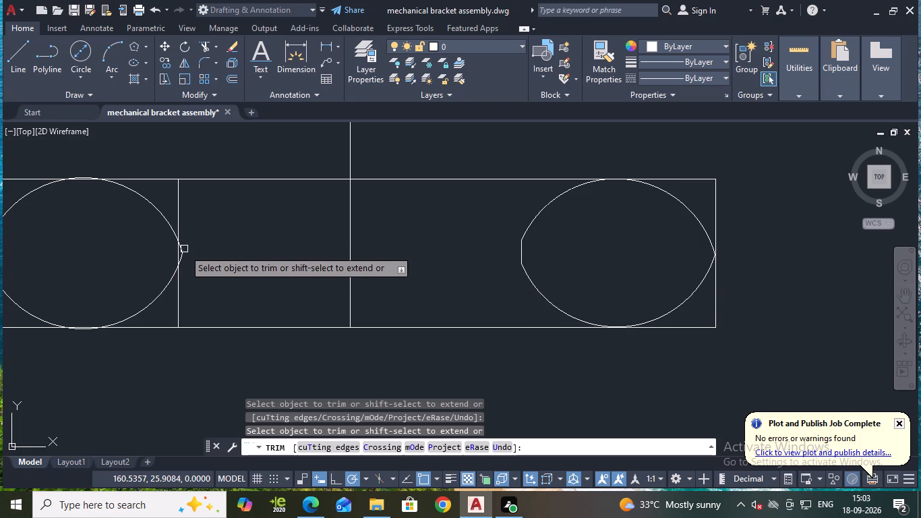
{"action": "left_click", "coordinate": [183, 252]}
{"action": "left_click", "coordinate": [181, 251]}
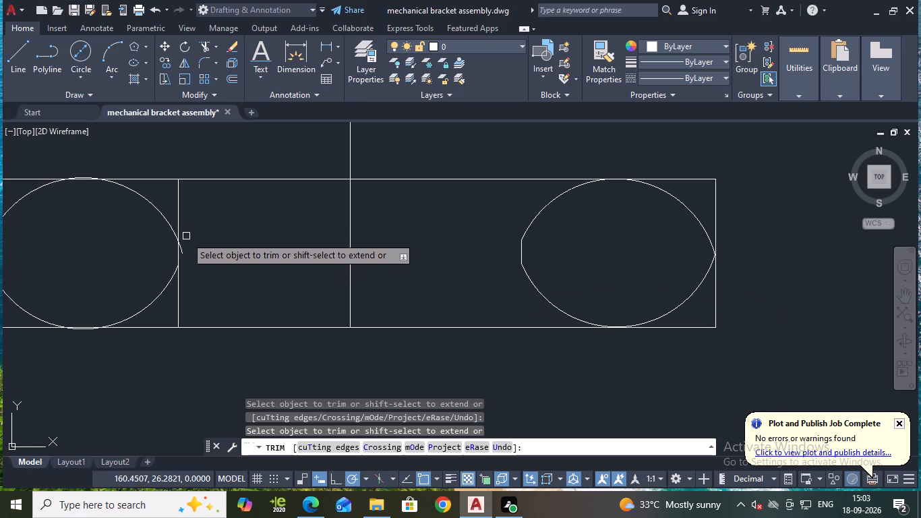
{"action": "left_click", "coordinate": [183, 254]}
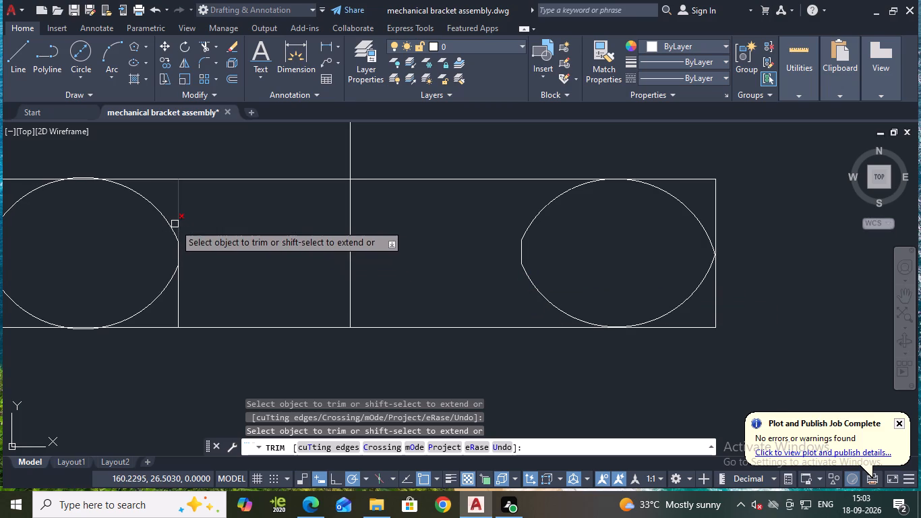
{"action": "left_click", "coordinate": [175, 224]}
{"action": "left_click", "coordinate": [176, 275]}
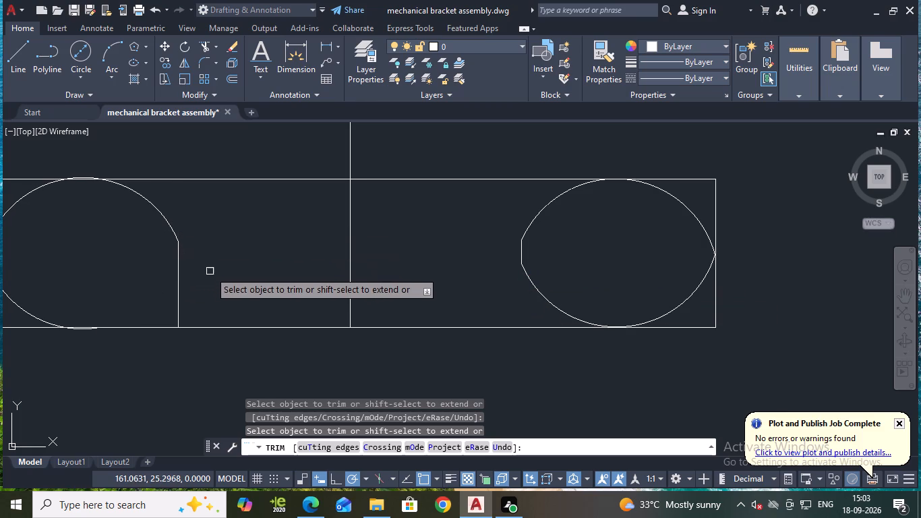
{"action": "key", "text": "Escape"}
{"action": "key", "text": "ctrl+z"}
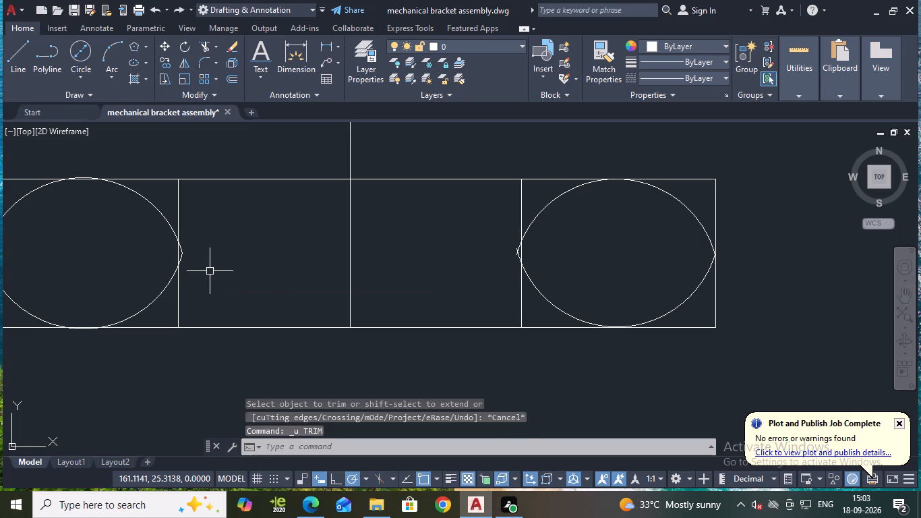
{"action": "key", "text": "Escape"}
Trim the right arcs' tips past the inner vertical line, and that line's portions above and below the arcs.
{"action": "type", "text": "TR"}
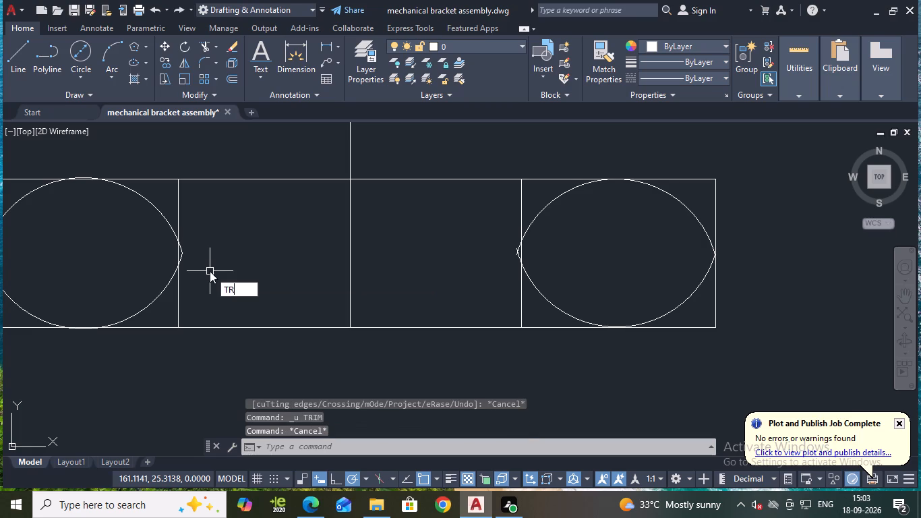
{"action": "key", "text": "Return"}
{"action": "scroll", "coordinate": [528, 260], "scroll_direction": "up", "scroll_amount": 2}
{"action": "left_click", "coordinate": [495, 242]}
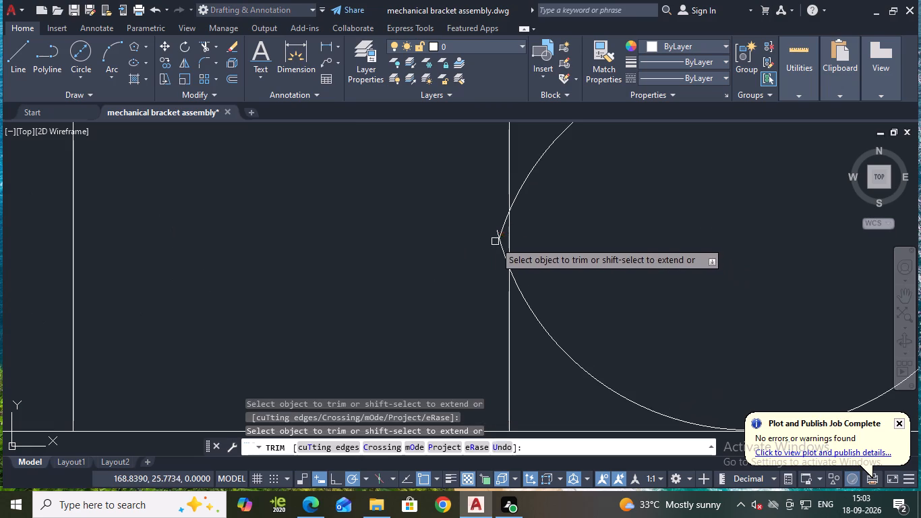
{"action": "left_click", "coordinate": [502, 231]}
{"action": "left_click", "coordinate": [500, 240]}
{"action": "left_click", "coordinate": [507, 191]}
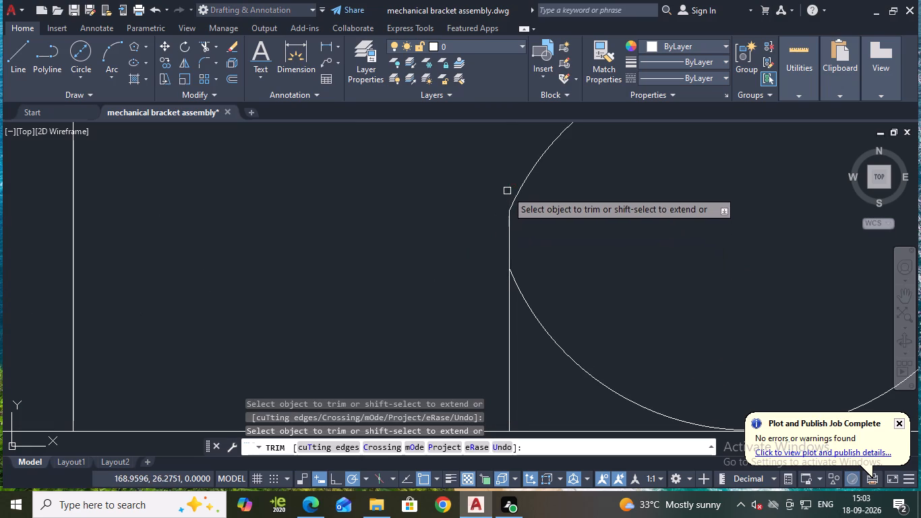
{"action": "left_click", "coordinate": [508, 319]}
Trim the left arcs' tips past the inner vertical line, and that line's portions above and below the arcs.
{"action": "scroll", "coordinate": [445, 304], "scroll_direction": "down", "scroll_amount": 2}
{"action": "middle_click_drag", "start_coordinate": [164, 301], "coordinate": [171, 304]}
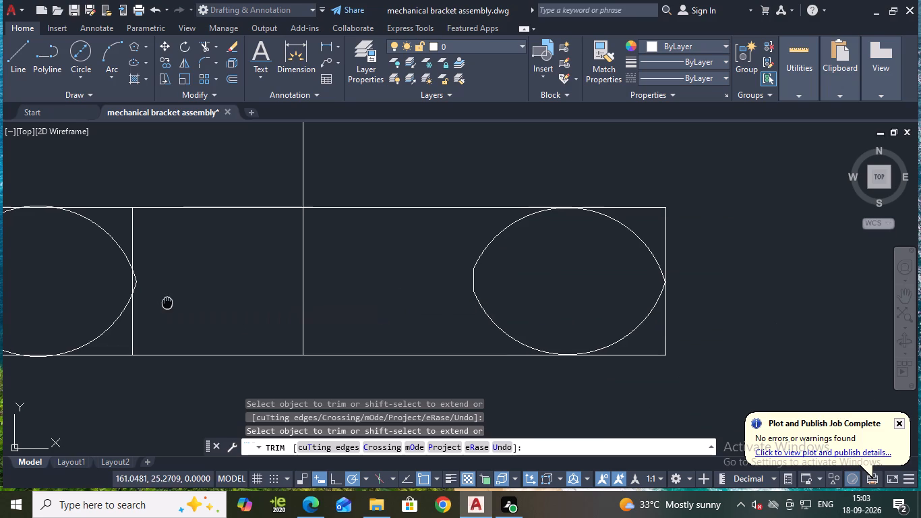
{"action": "middle_click_drag", "start_coordinate": [171, 304], "coordinate": [285, 309]}
{"action": "scroll", "coordinate": [280, 306], "scroll_direction": "up", "scroll_amount": 3}
{"action": "left_click", "coordinate": [152, 311]}
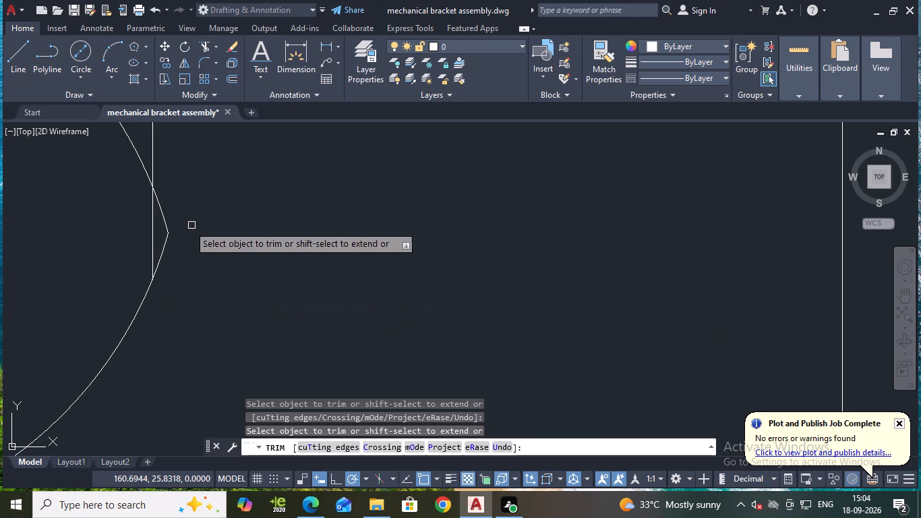
{"action": "left_click", "coordinate": [166, 219]}
{"action": "left_click", "coordinate": [166, 234]}
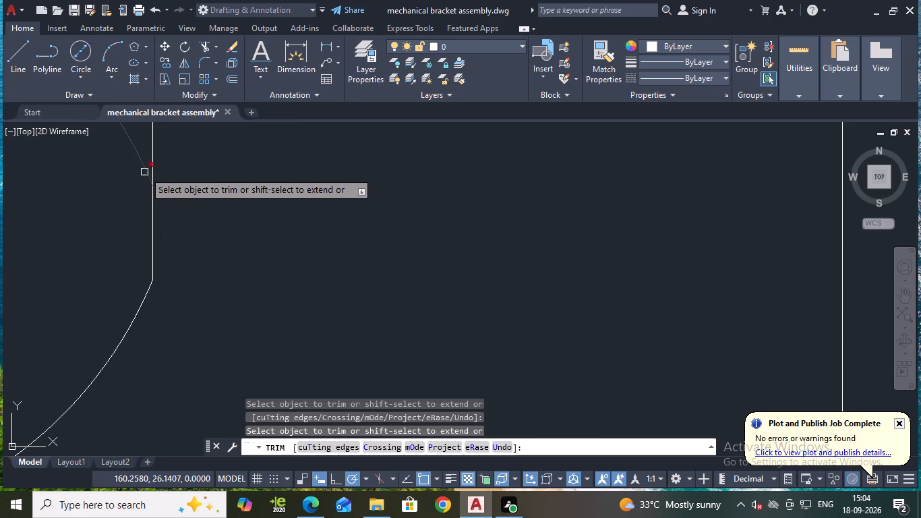
{"action": "left_click", "coordinate": [154, 160]}
{"action": "scroll", "coordinate": [242, 190], "scroll_direction": "down", "scroll_amount": 2}
{"action": "key", "text": "Escape"}
{"action": "scroll", "coordinate": [251, 202], "scroll_direction": "down", "scroll_amount": 1}
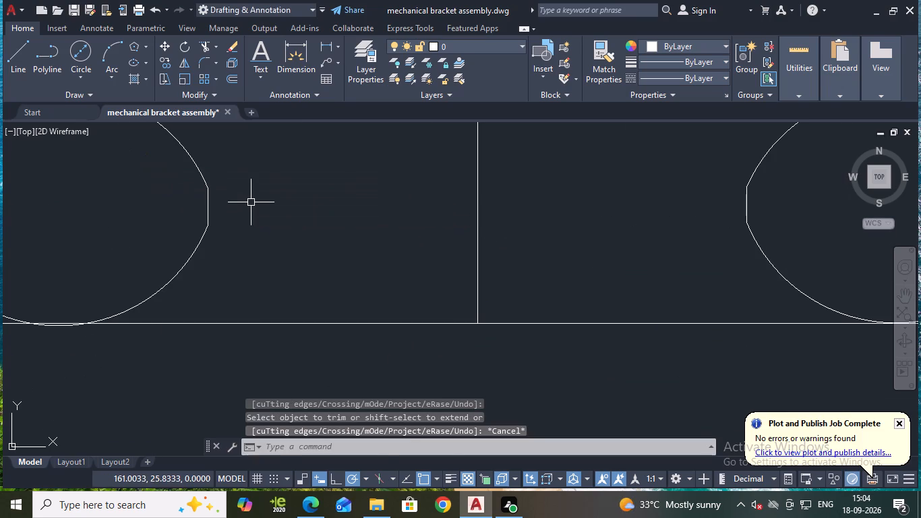
{"action": "scroll", "coordinate": [251, 202], "scroll_direction": "down", "scroll_amount": 1}
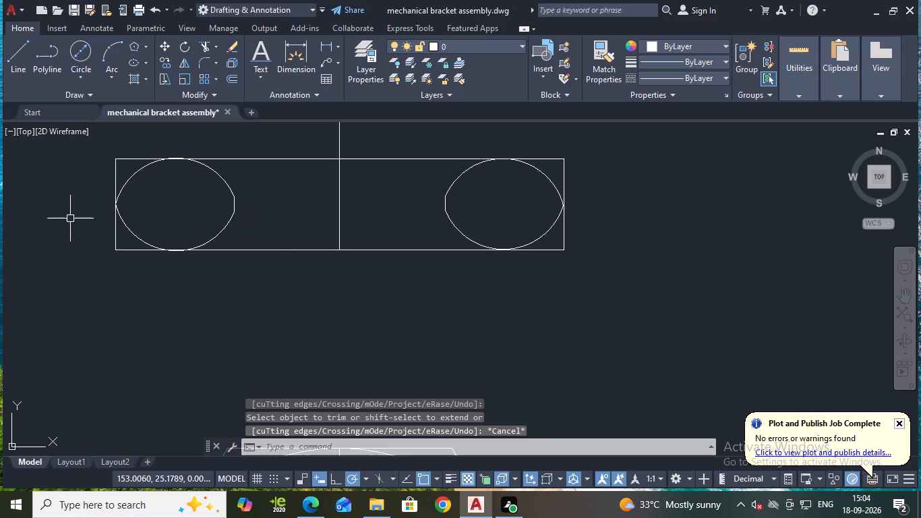
Draw a three-point arc between the upper ends of the short inner verticals, through the head's top edge at the centre line.
{"action": "scroll", "coordinate": [117, 206], "scroll_direction": "up", "scroll_amount": 1}
{"action": "scroll", "coordinate": [261, 206], "scroll_direction": "down", "scroll_amount": 1}
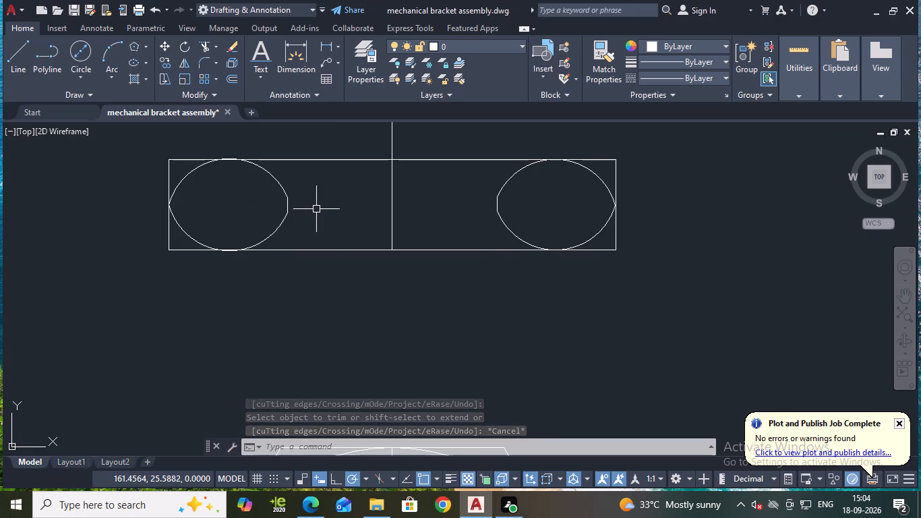
{"action": "left_click", "coordinate": [112, 42]}
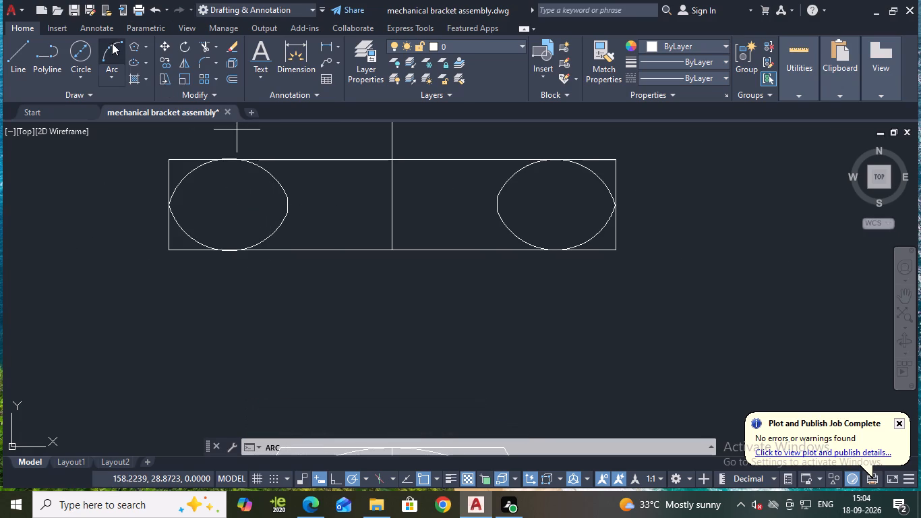
{"action": "left_click", "coordinate": [285, 198]}
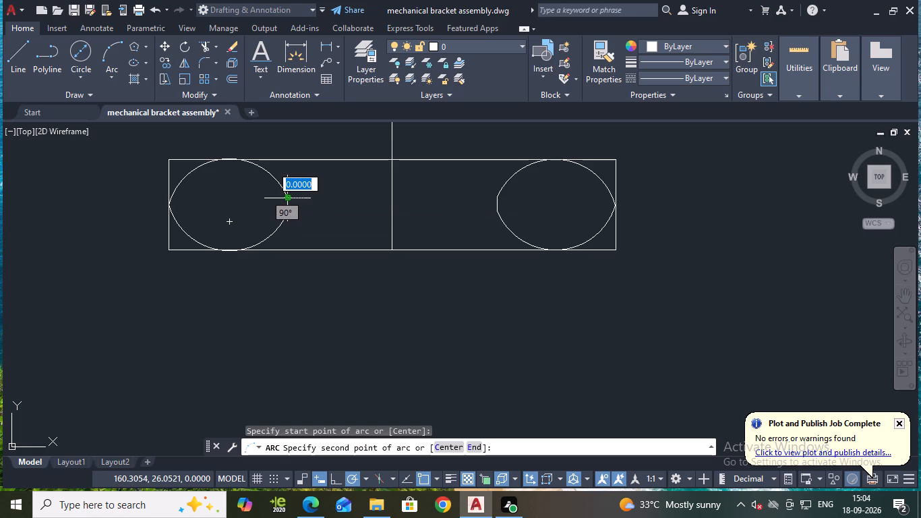
{"action": "left_click", "coordinate": [390, 161]}
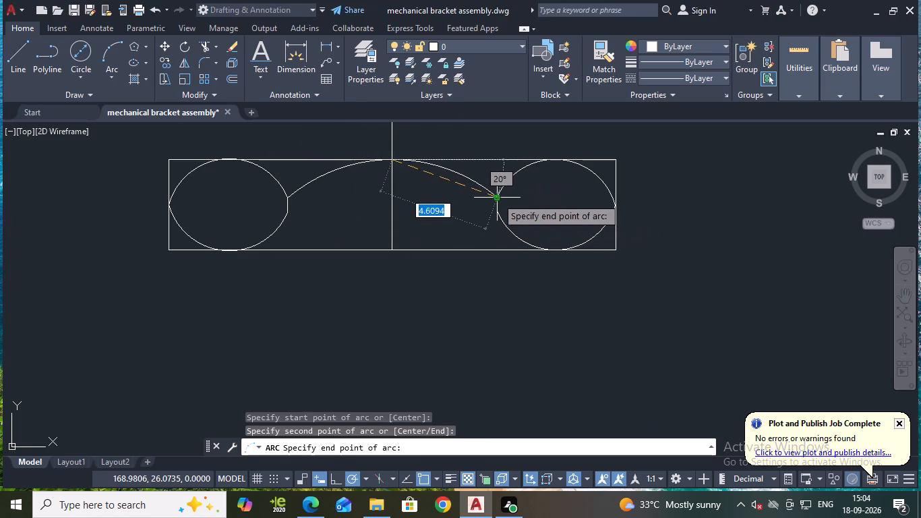
{"action": "left_click", "coordinate": [497, 198]}
{"action": "key", "text": "Escape"}
Draw a three-point arc between the lower ends of the short inner verticals, through the head's bottom edge at the centre line.
{"action": "key", "text": "space"}
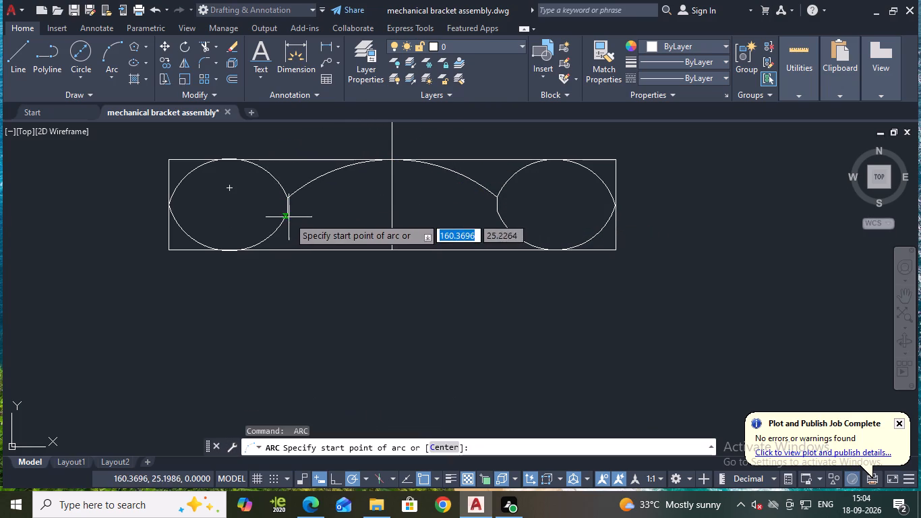
{"action": "left_click", "coordinate": [287, 214]}
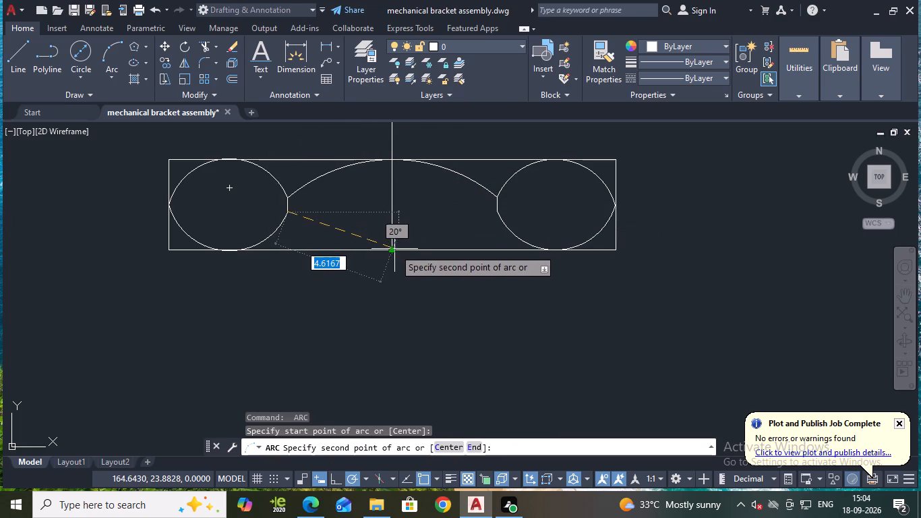
{"action": "left_click", "coordinate": [392, 249]}
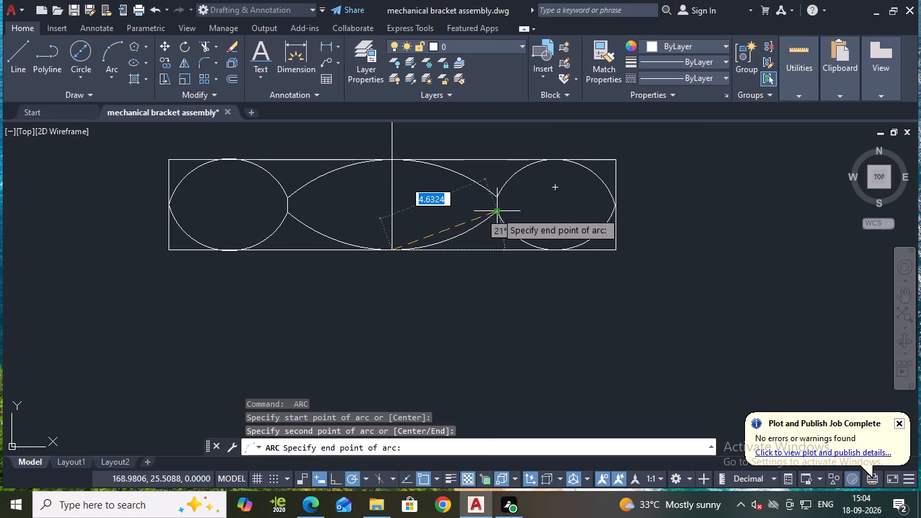
{"action": "left_click", "coordinate": [496, 212]}
{"action": "key", "text": "Escape"}
{"action": "scroll", "coordinate": [612, 285], "scroll_direction": "down", "scroll_amount": 1}
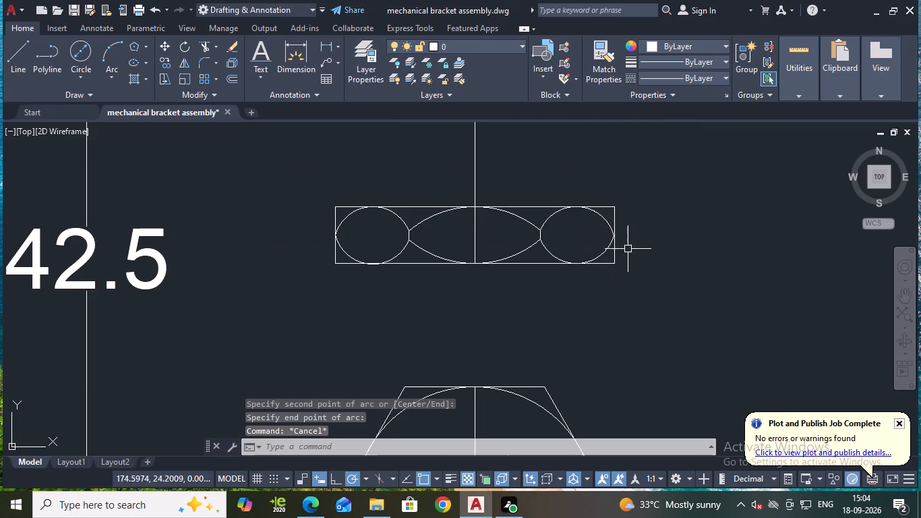
{"action": "key", "text": "Escape"}
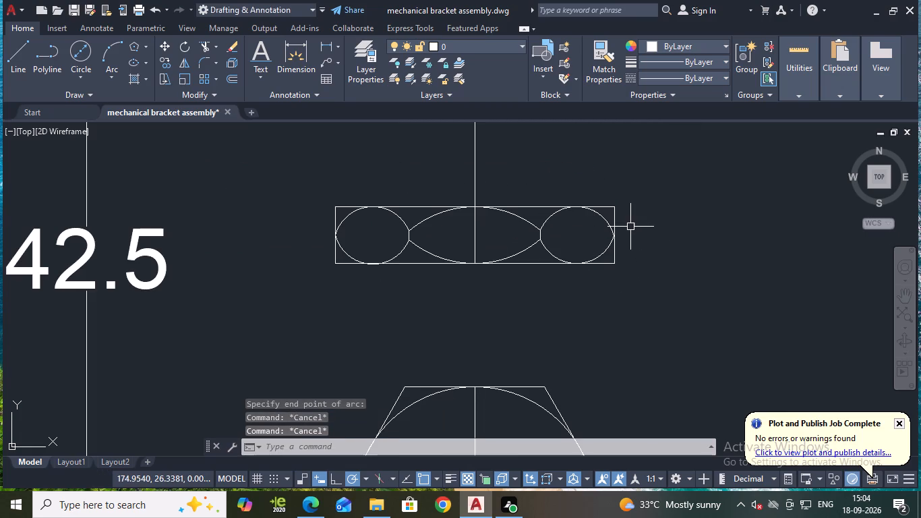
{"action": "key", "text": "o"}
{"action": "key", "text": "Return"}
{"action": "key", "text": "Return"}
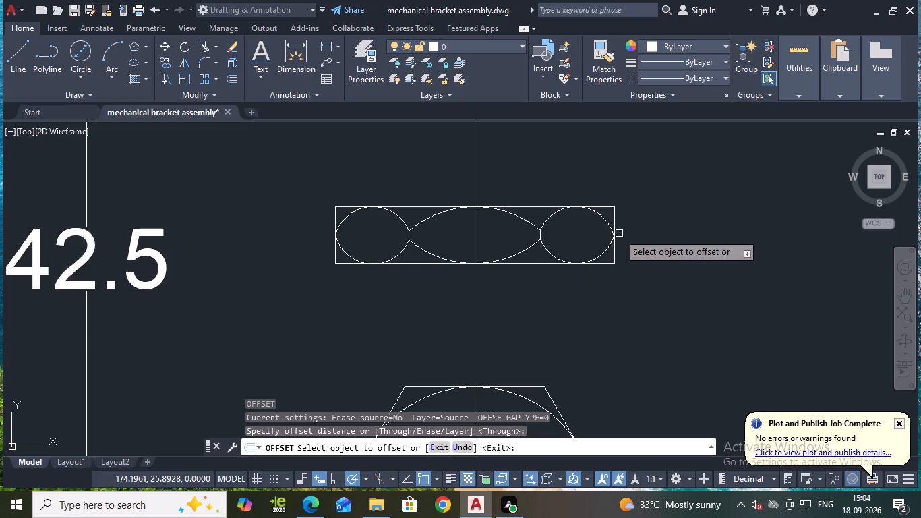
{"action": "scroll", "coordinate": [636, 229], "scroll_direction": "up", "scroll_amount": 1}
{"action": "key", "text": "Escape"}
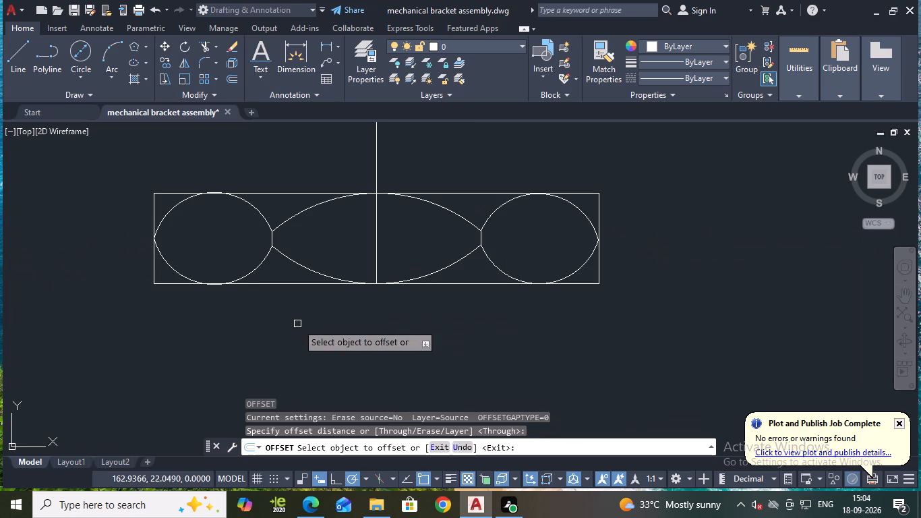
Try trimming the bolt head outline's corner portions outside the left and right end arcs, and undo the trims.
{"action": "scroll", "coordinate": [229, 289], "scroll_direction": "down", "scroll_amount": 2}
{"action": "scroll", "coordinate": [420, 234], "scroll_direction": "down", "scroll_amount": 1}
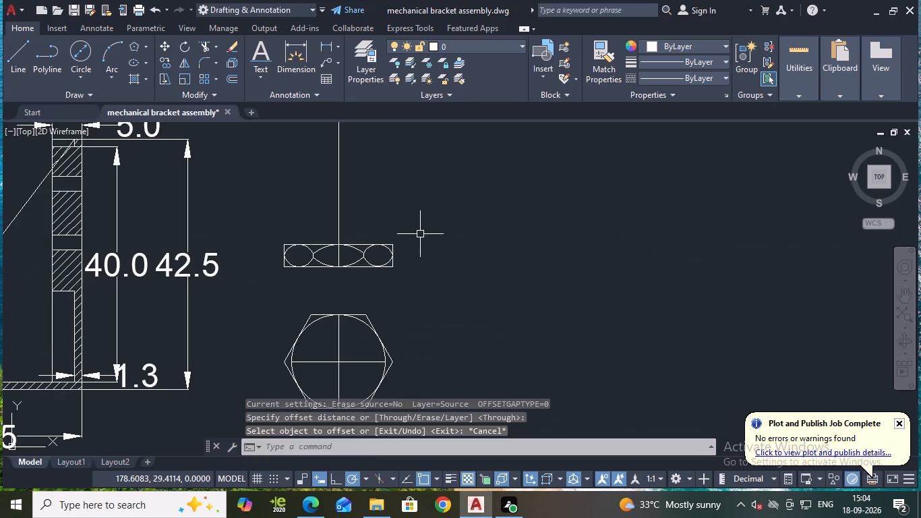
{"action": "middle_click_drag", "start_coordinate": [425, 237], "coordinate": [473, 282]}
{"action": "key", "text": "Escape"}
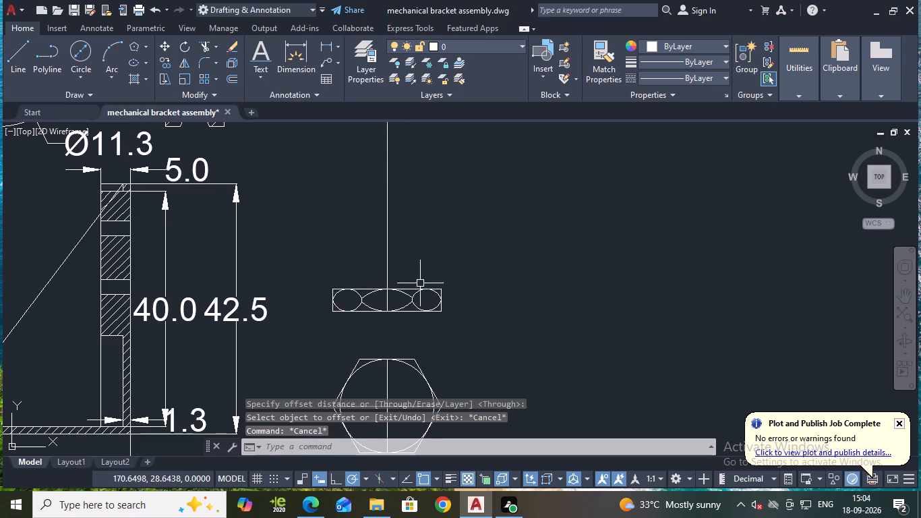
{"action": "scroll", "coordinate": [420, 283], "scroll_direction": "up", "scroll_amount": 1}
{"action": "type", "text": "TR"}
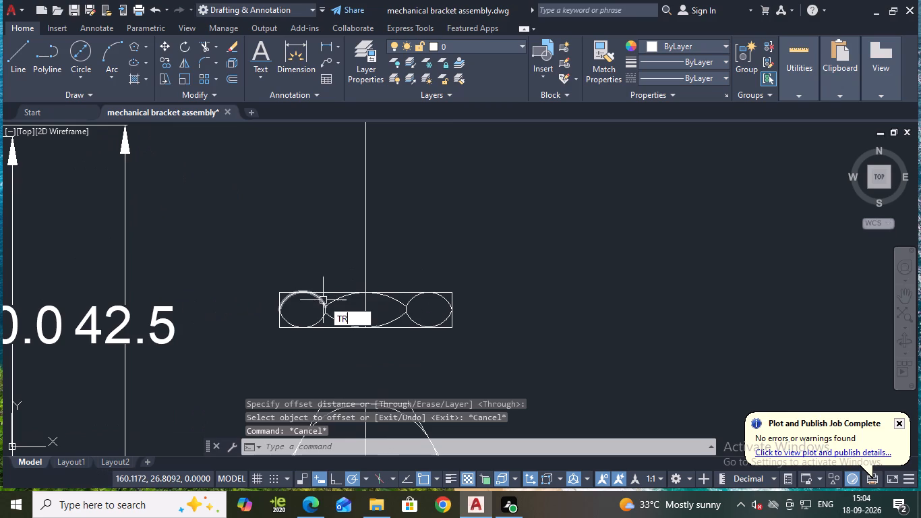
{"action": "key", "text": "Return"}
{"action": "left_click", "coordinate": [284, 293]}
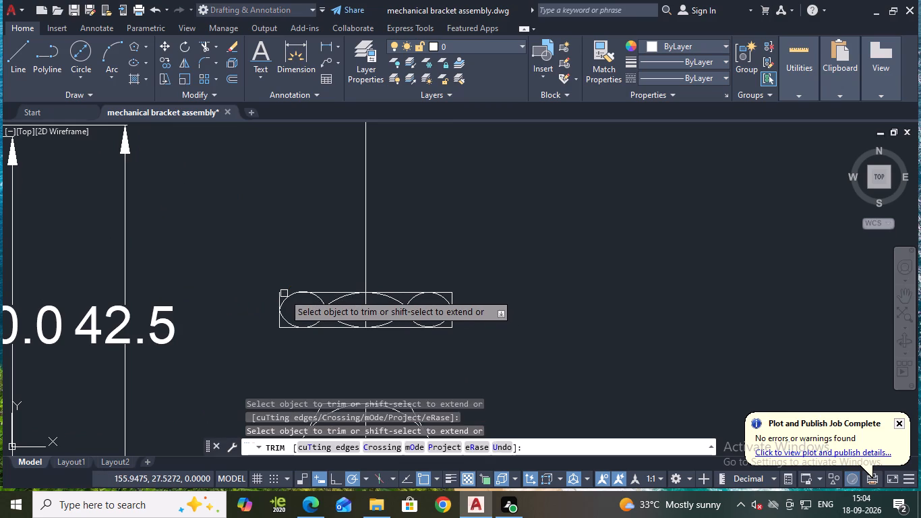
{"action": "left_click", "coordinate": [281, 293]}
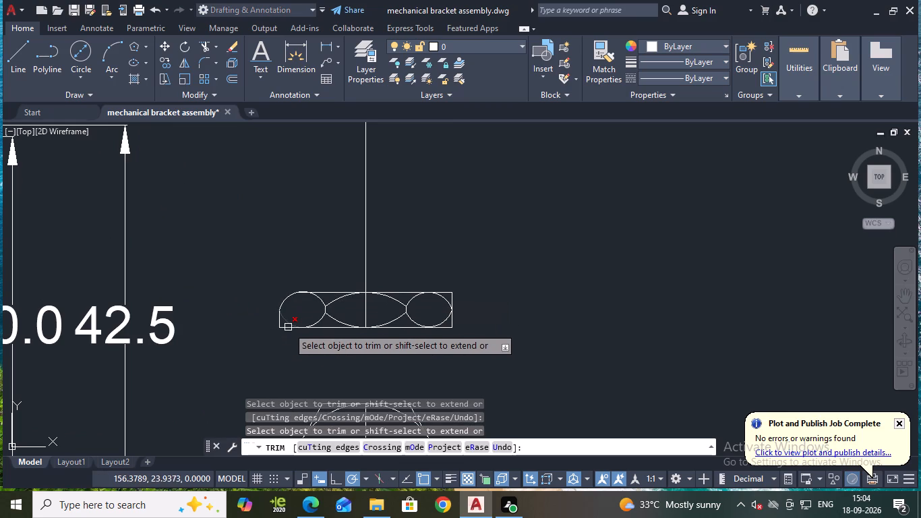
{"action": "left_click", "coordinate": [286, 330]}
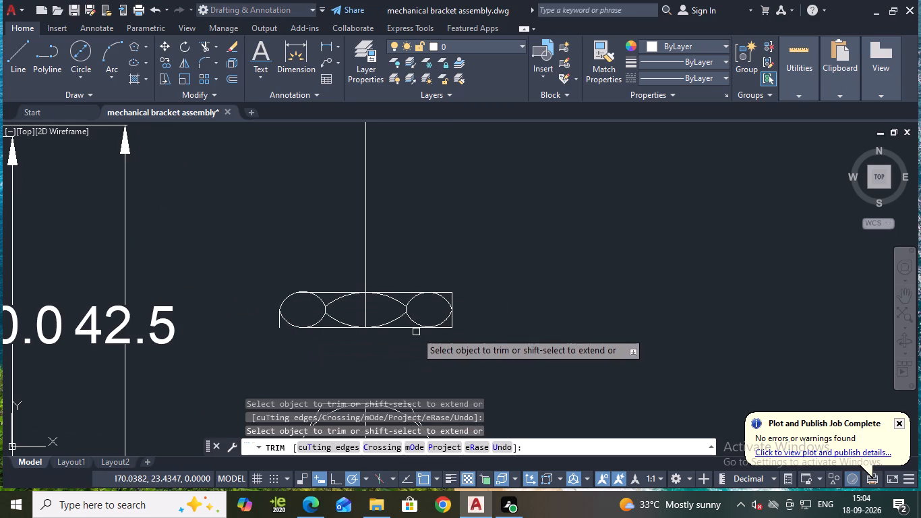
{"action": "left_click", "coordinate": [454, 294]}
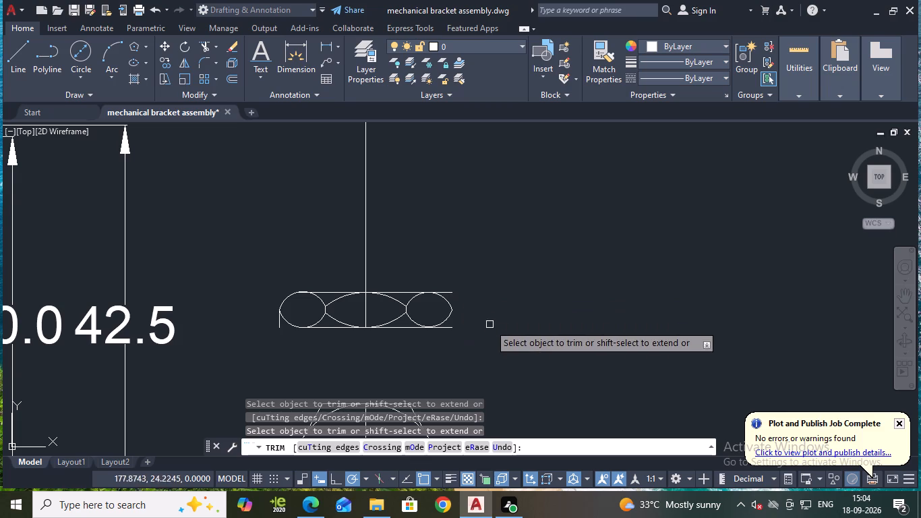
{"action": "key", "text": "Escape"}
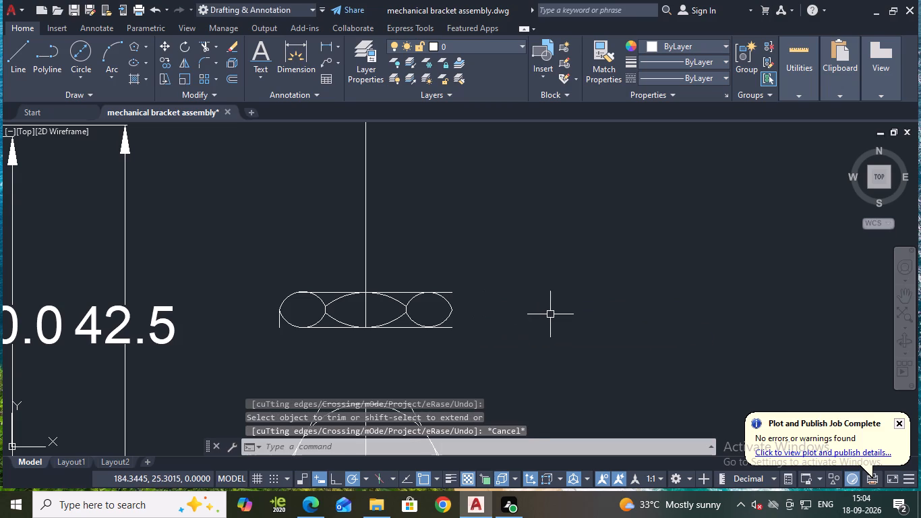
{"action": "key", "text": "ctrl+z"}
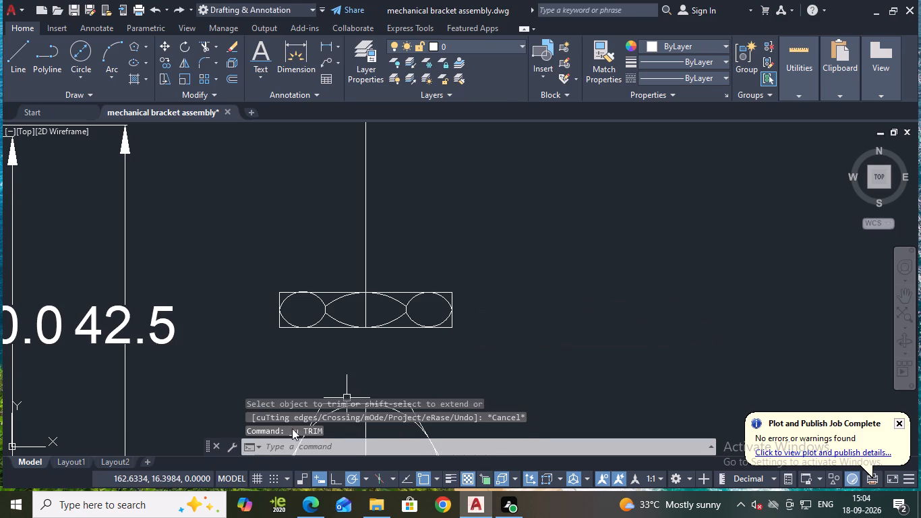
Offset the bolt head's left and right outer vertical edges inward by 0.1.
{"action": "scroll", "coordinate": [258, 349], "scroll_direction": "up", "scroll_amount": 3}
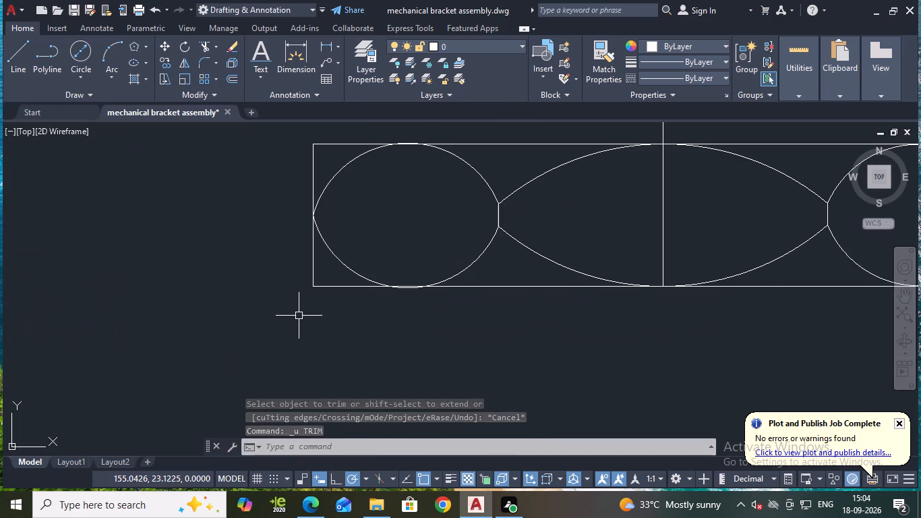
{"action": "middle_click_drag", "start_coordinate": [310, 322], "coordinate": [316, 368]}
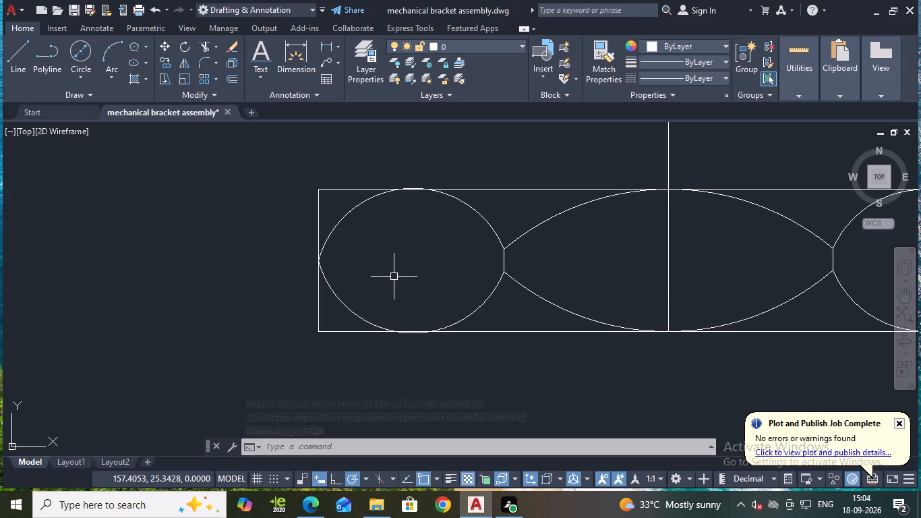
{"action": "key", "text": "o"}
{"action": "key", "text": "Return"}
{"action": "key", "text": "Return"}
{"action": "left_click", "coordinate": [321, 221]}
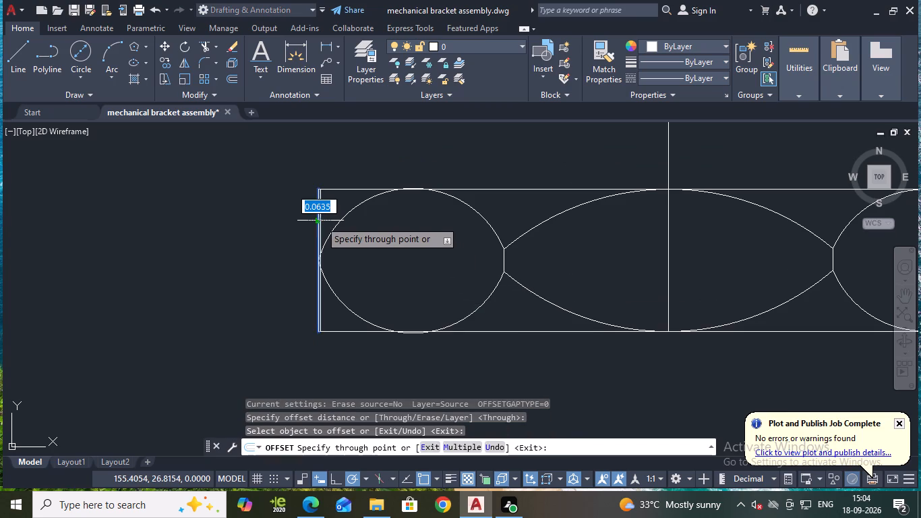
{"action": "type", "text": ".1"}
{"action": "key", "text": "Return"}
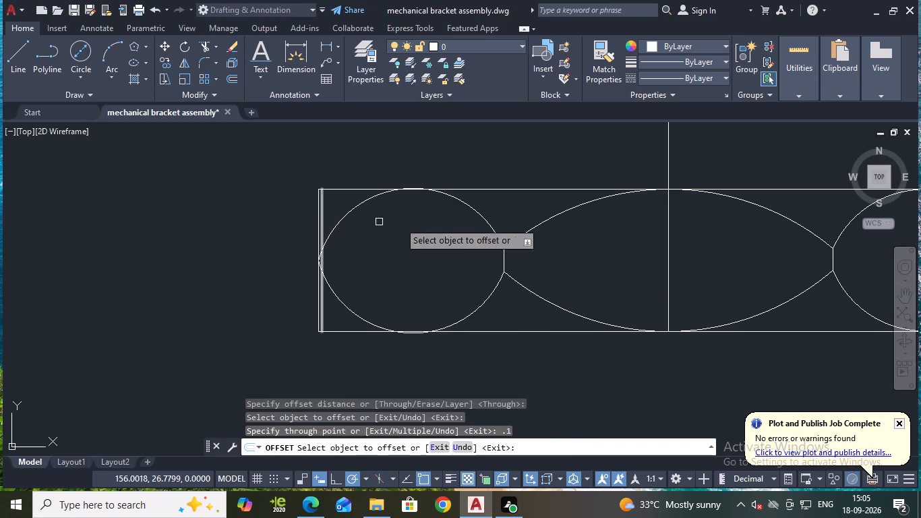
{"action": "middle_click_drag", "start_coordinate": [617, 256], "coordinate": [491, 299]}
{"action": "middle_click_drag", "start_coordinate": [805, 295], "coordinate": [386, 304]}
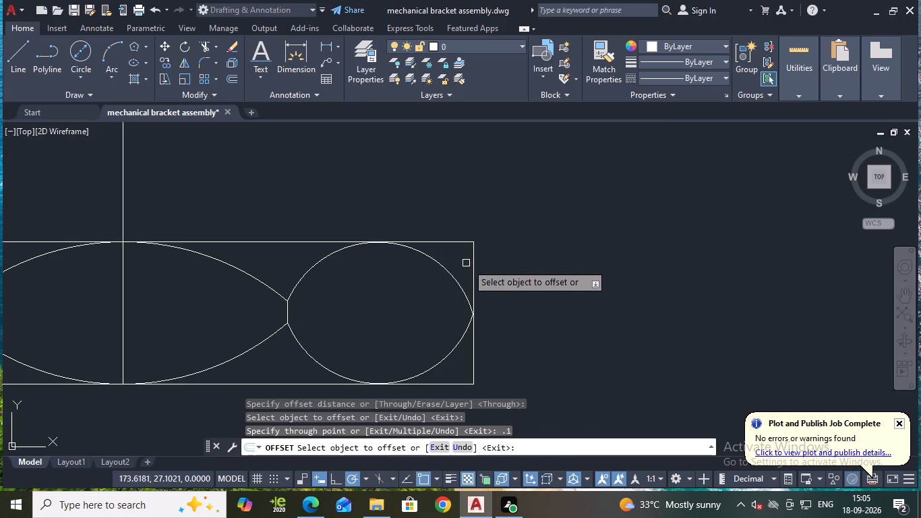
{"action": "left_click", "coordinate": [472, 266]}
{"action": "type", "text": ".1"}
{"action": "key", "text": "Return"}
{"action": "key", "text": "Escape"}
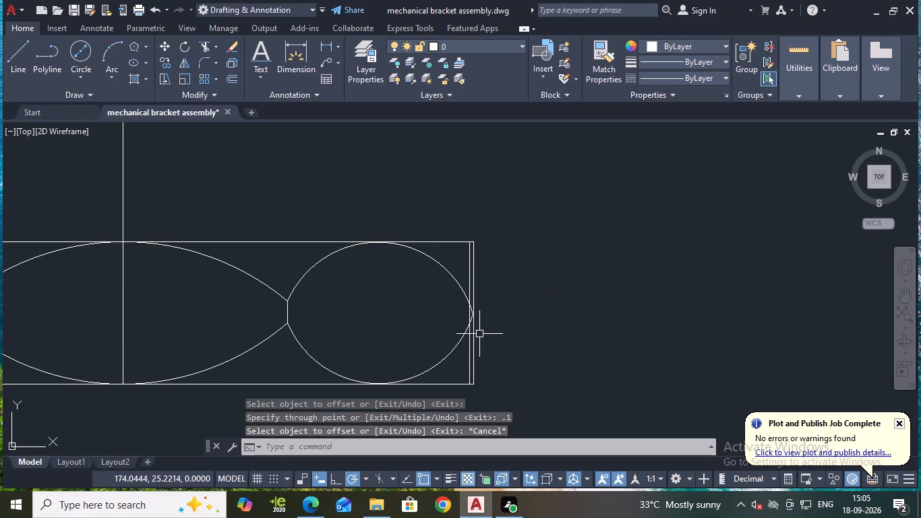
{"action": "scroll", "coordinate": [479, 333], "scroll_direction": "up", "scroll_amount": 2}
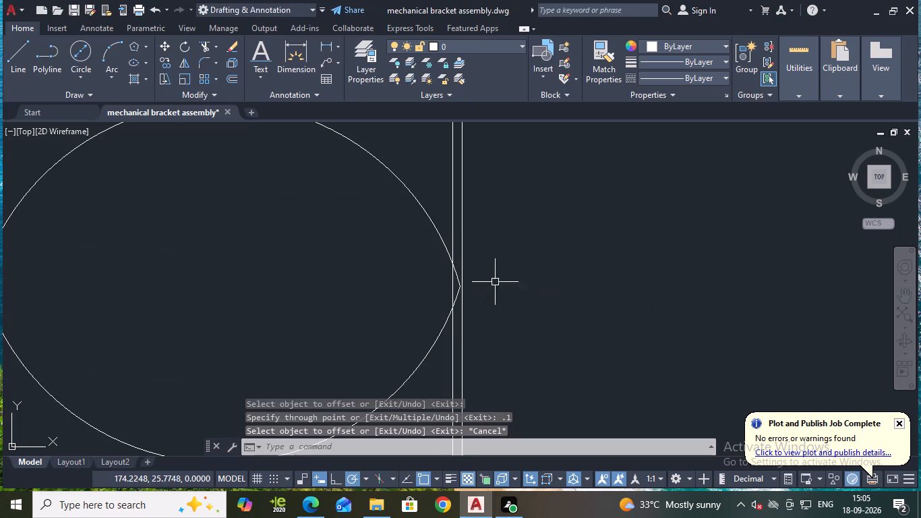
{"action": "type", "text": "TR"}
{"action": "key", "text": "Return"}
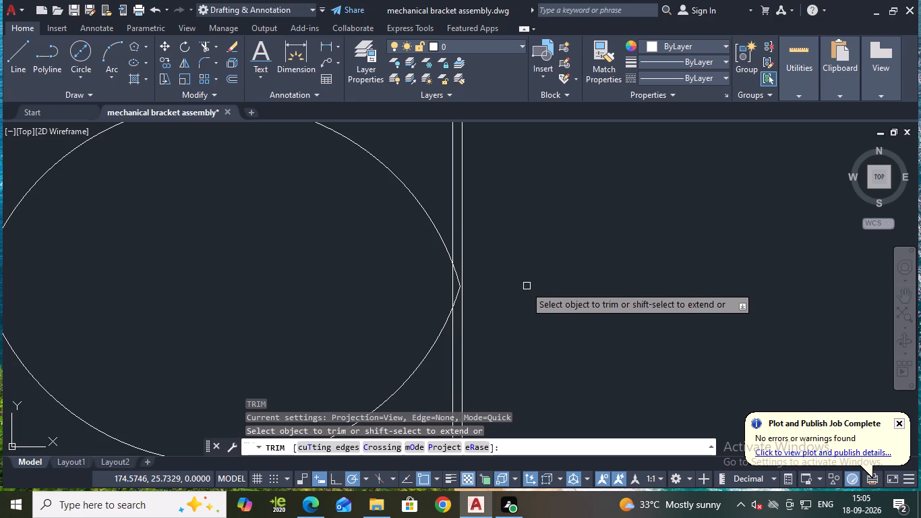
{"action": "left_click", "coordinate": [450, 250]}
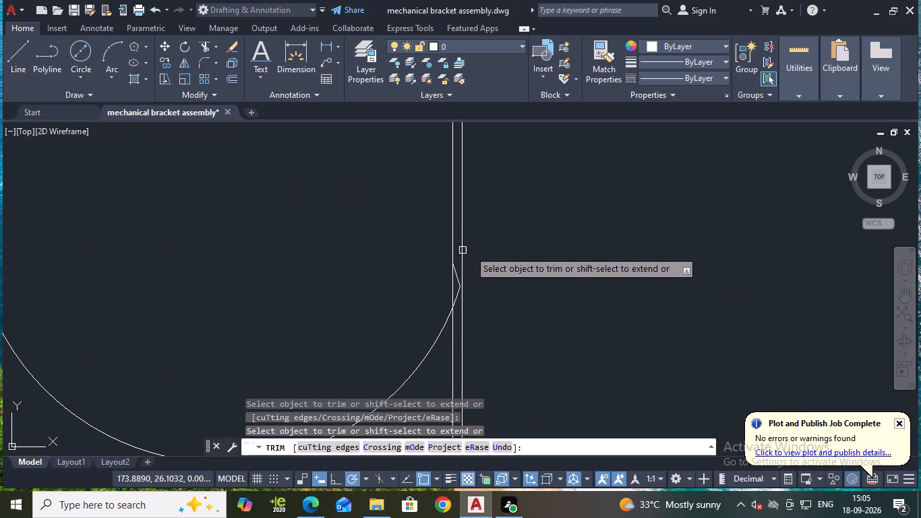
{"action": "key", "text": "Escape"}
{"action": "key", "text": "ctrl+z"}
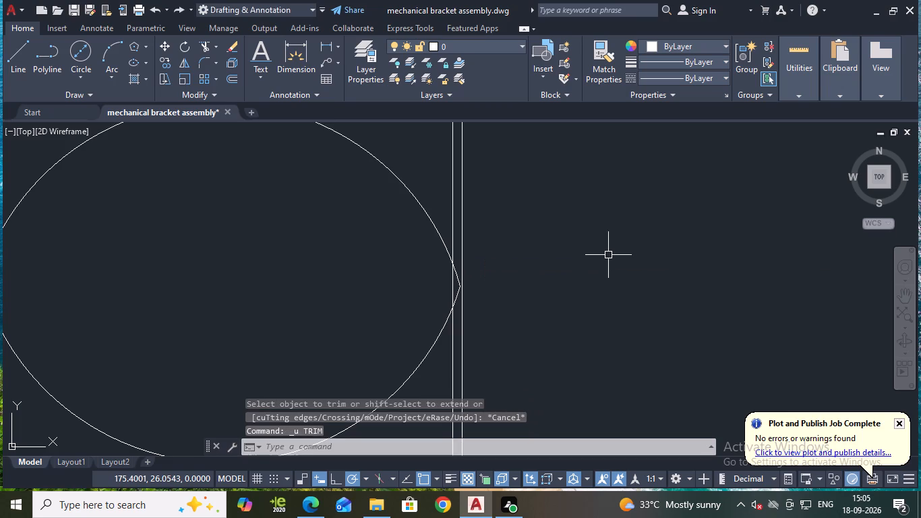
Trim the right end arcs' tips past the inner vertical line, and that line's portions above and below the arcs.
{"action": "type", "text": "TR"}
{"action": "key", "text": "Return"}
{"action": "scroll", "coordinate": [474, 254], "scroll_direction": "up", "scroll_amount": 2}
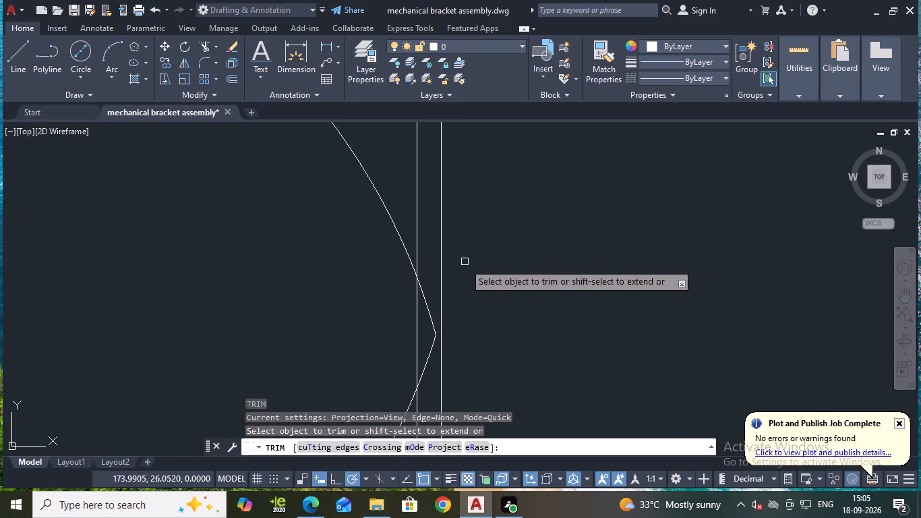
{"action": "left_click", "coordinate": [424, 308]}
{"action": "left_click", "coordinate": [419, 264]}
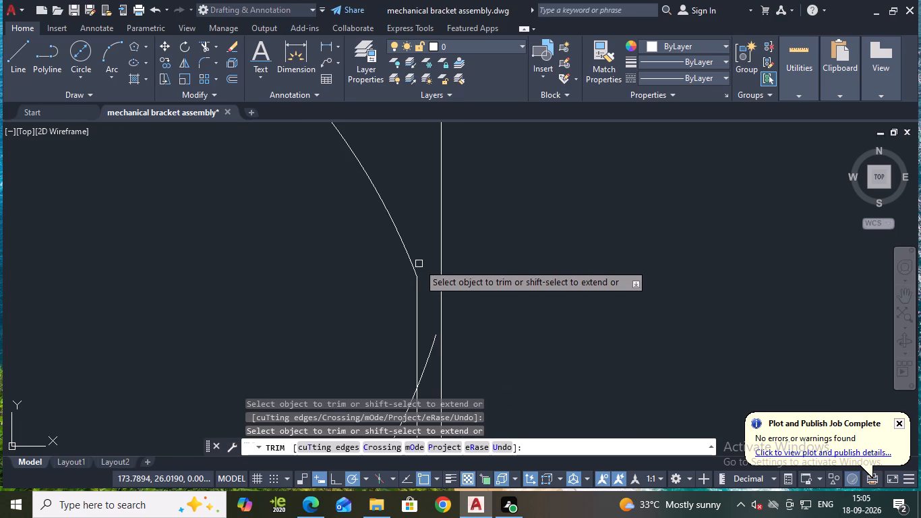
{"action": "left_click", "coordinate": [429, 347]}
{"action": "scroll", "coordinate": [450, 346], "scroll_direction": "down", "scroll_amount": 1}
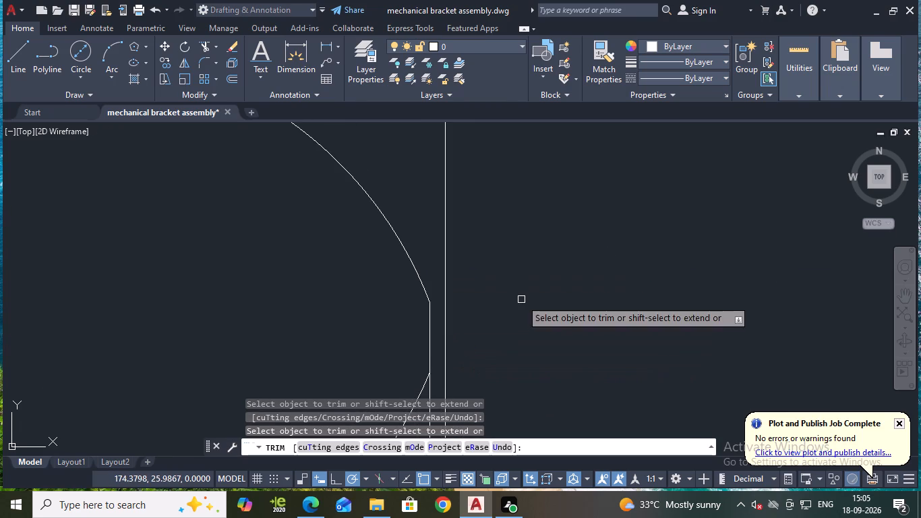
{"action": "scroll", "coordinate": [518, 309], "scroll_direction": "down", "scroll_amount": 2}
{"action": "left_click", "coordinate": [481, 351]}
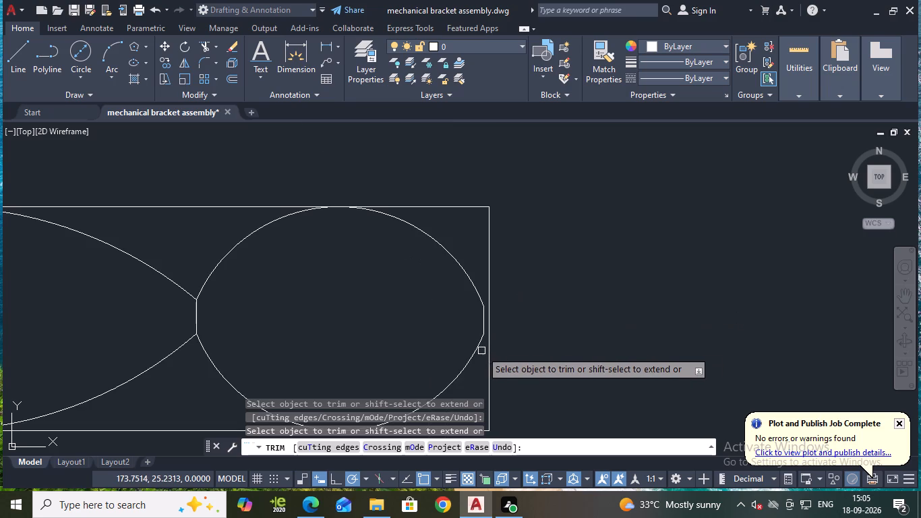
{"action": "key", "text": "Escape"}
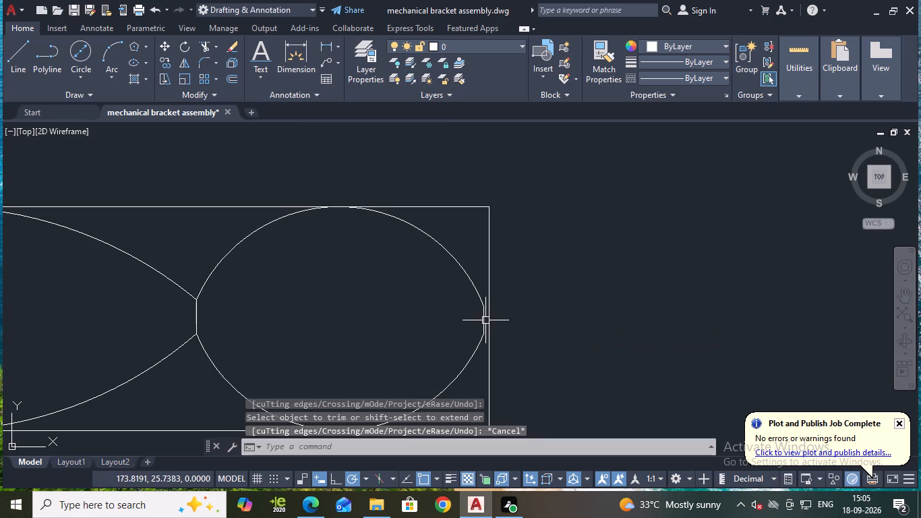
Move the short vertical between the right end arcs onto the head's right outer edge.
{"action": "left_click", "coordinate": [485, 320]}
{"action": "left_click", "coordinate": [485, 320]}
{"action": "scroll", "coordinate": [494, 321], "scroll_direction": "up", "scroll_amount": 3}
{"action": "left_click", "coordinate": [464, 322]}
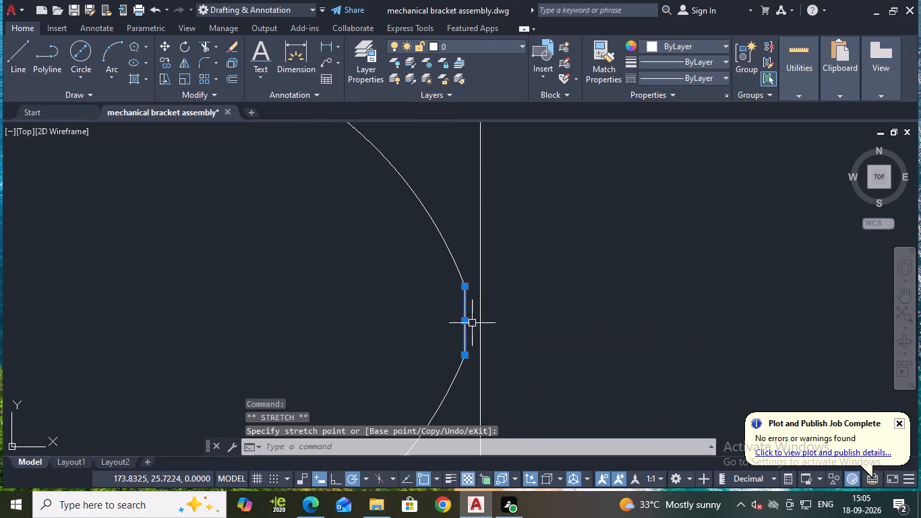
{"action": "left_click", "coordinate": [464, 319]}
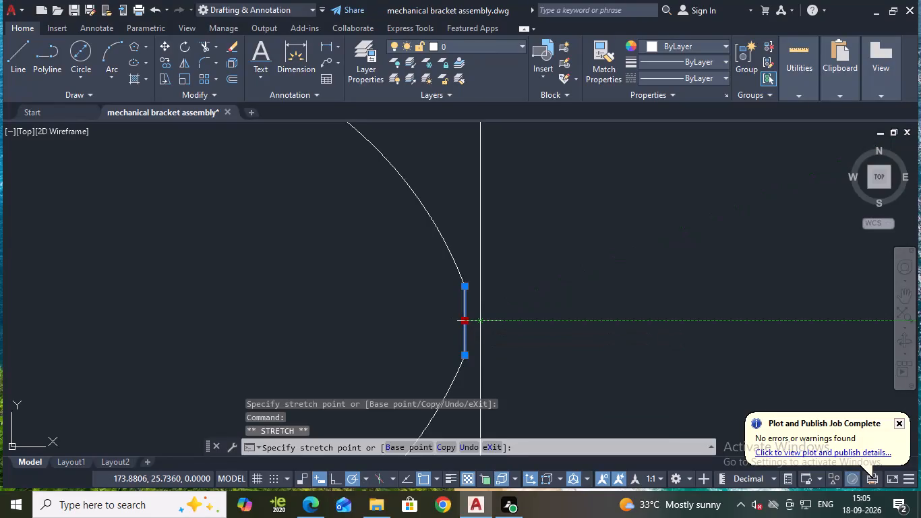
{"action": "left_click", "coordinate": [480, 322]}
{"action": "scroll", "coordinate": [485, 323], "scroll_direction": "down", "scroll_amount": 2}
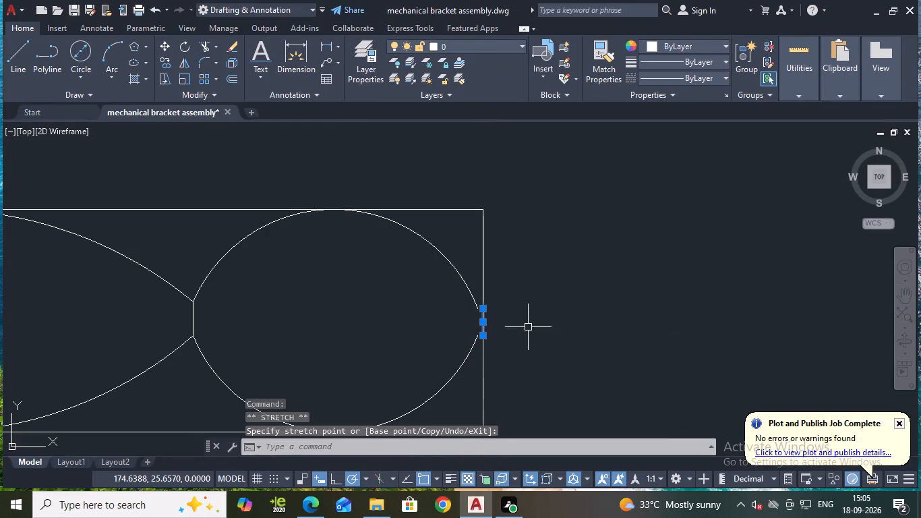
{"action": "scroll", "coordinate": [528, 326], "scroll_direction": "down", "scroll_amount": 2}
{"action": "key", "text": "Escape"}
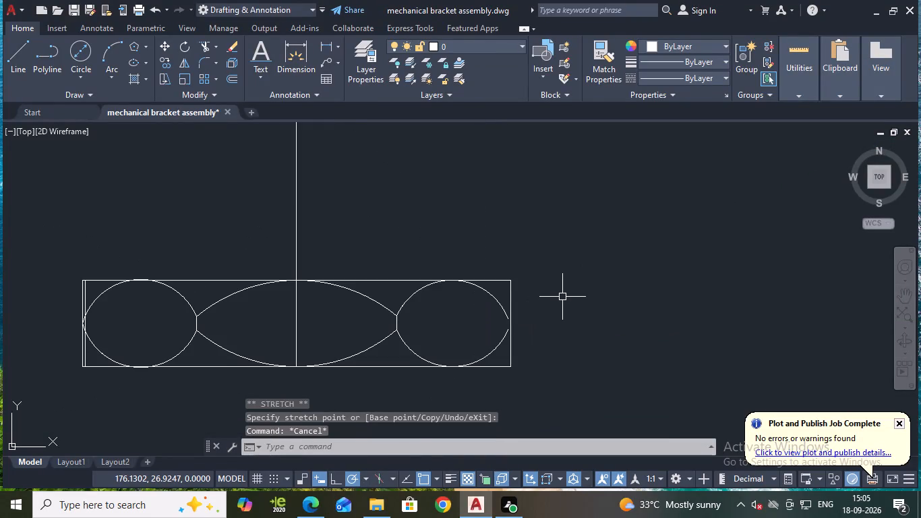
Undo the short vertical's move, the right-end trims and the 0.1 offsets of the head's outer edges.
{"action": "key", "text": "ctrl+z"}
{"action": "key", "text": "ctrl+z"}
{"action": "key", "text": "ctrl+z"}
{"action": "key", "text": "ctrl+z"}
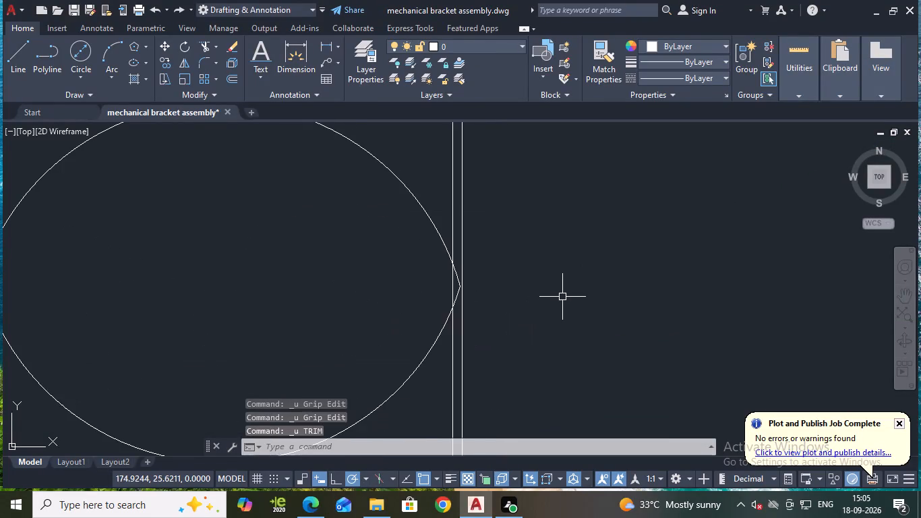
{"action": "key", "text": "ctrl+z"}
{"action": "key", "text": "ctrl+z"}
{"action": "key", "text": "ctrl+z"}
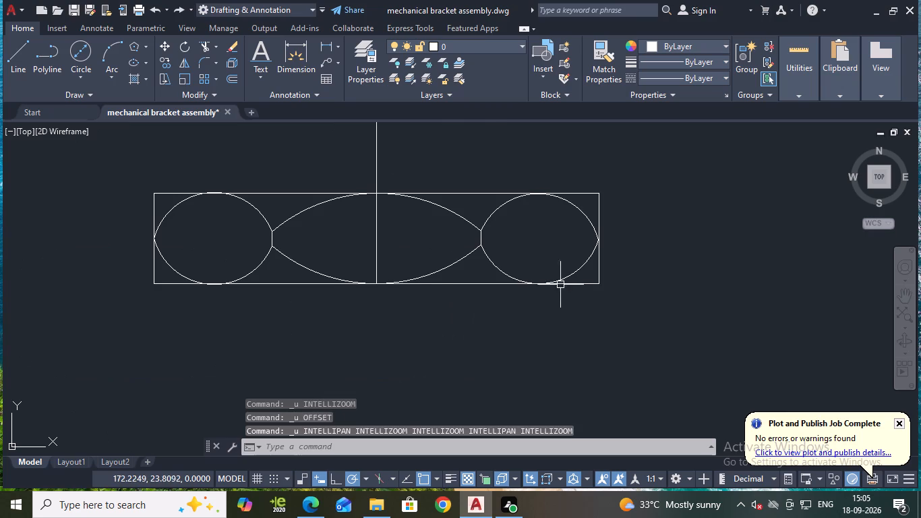
Offset the bolt's vertical centre line by 1.25 to each side.
{"action": "scroll", "coordinate": [572, 271], "scroll_direction": "down", "scroll_amount": 2}
{"action": "middle_click_drag", "start_coordinate": [595, 253], "coordinate": [585, 270]}
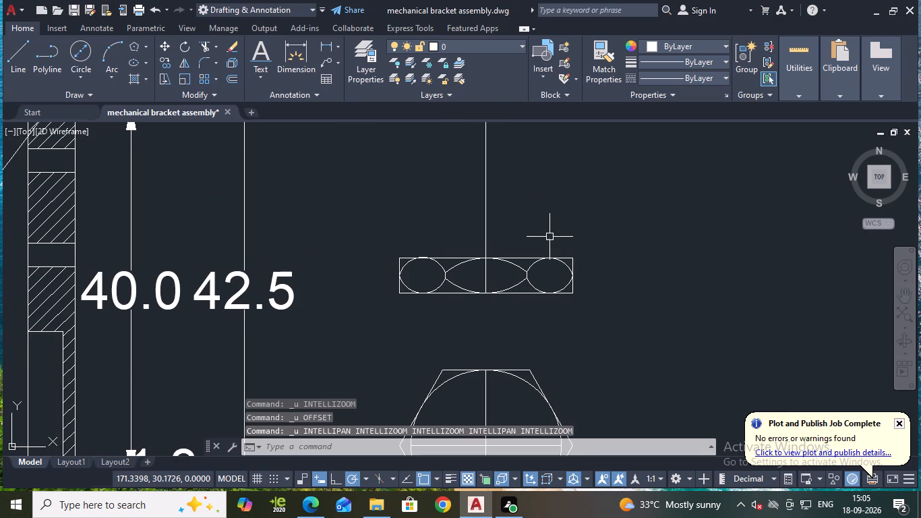
{"action": "middle_click_drag", "start_coordinate": [558, 267], "coordinate": [550, 298]}
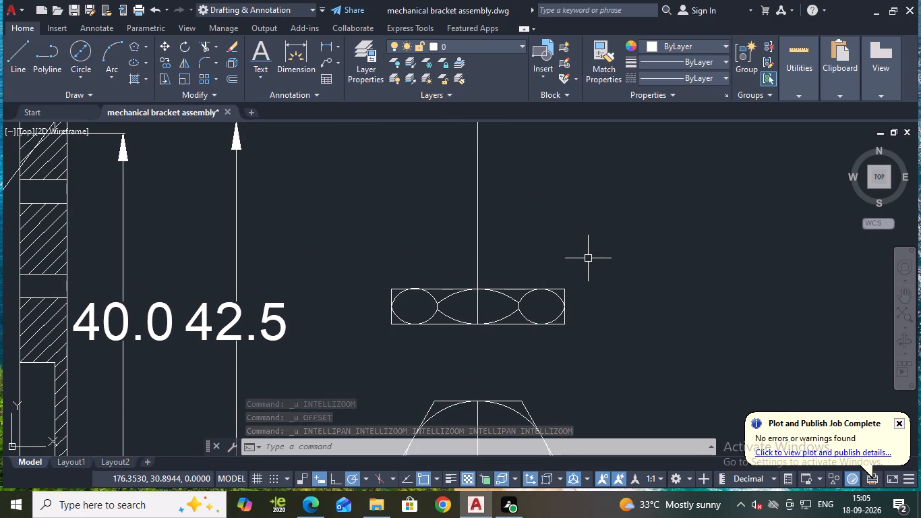
{"action": "key", "text": "o"}
{"action": "key", "text": "Return"}
{"action": "key", "text": "Return"}
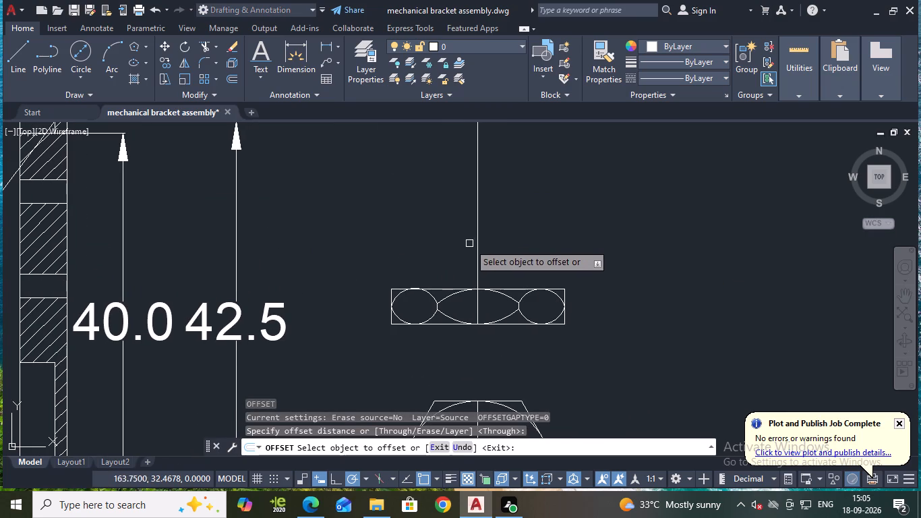
{"action": "left_click", "coordinate": [479, 248]}
{"action": "type", "text": "1.2"}
{"action": "key", "text": "5"}
{"action": "key", "text": "Return"}
{"action": "left_click", "coordinate": [479, 249]}
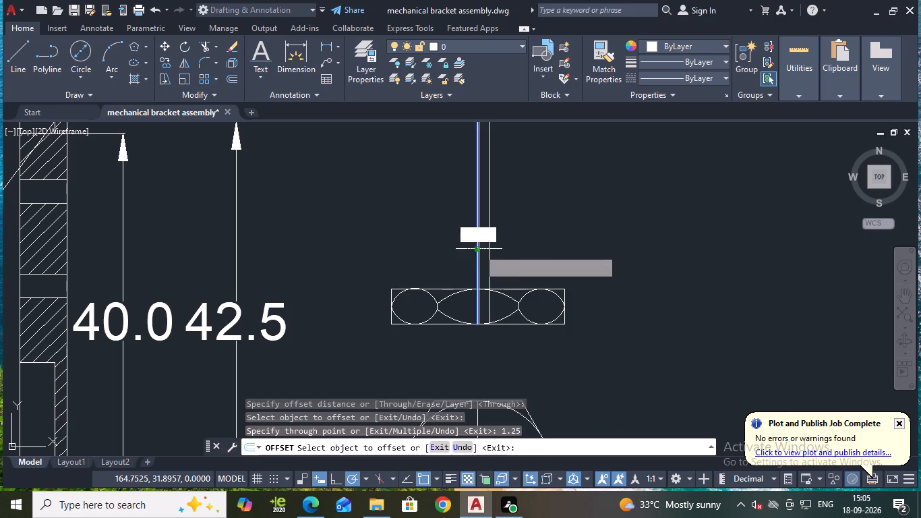
{"action": "type", "text": "1.2"}
{"action": "key", "text": "5"}
{"action": "key", "text": "Return"}
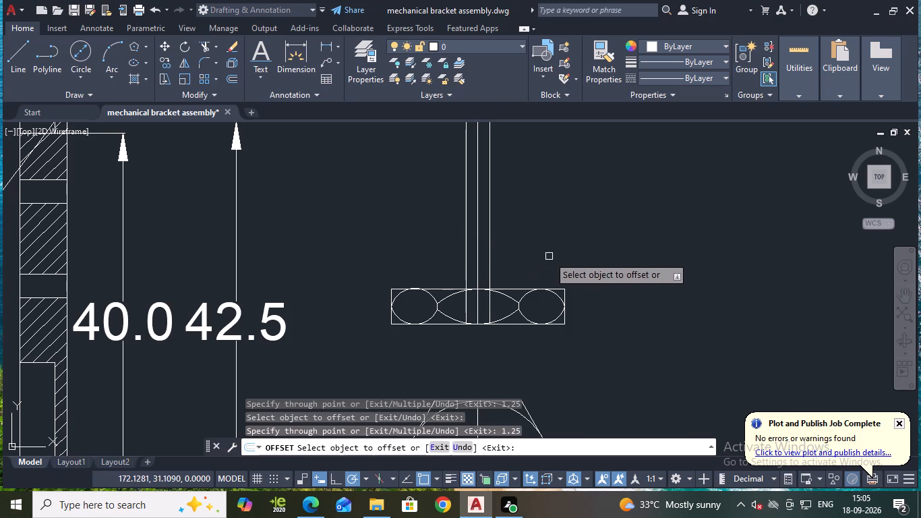
Trim the portions of the centre line and the two shank lines that run inside the bolt head.
{"action": "key", "text": "Escape"}
{"action": "type", "text": "TR"}
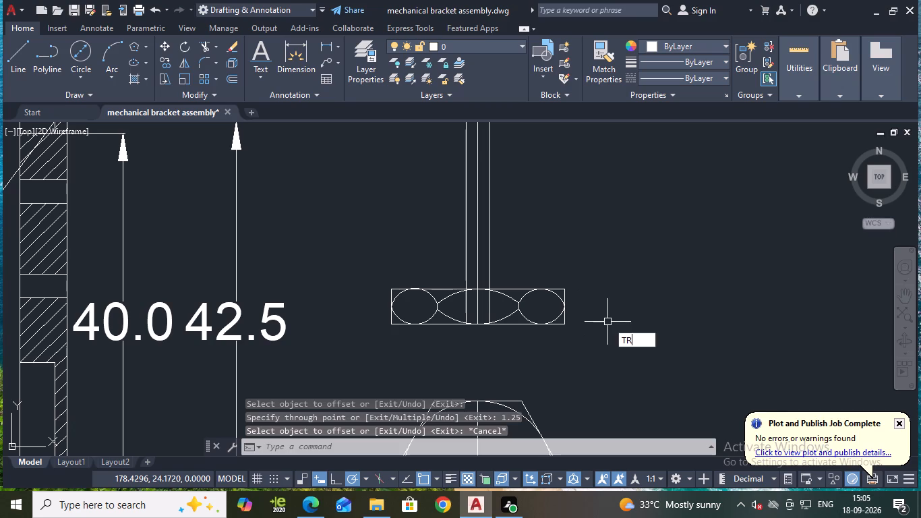
{"action": "key", "text": "Return"}
{"action": "left_click", "coordinate": [477, 312]}
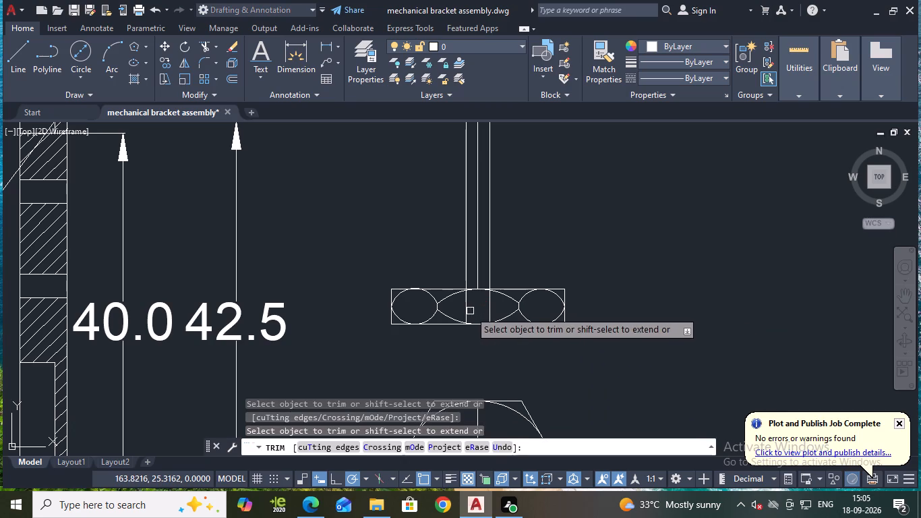
{"action": "left_click", "coordinate": [470, 311]}
{"action": "double_click", "coordinate": [468, 311]}
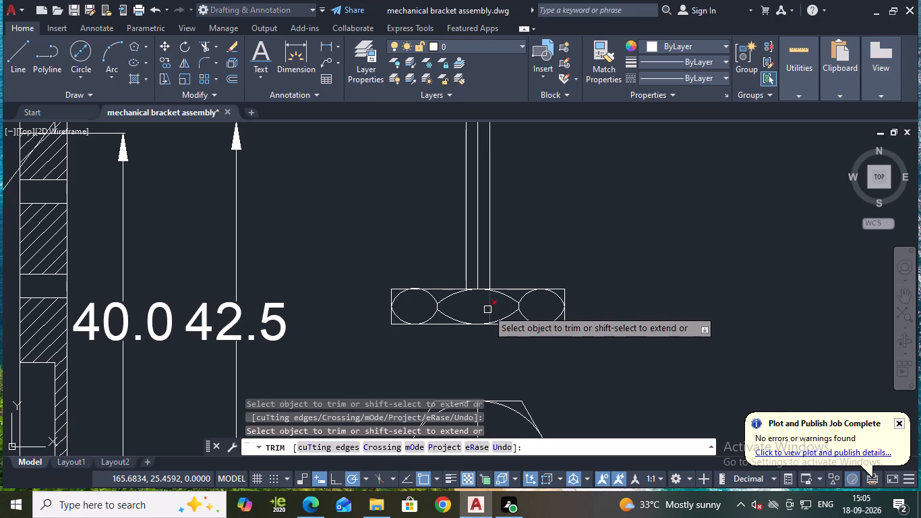
{"action": "left_click", "coordinate": [487, 310]}
Trim the head's upper arc and top edge between the two shank lines, on both sides of the centre line.
{"action": "scroll", "coordinate": [484, 301], "scroll_direction": "up", "scroll_amount": 1}
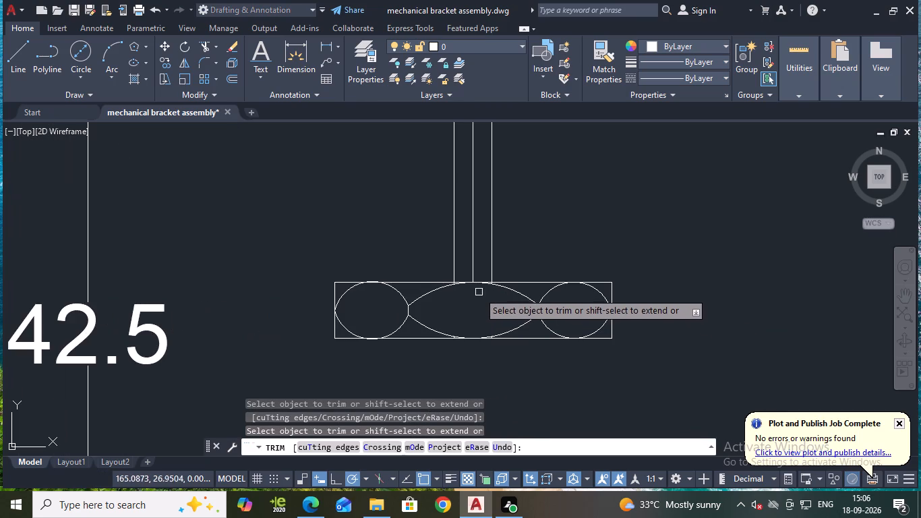
{"action": "left_click", "coordinate": [466, 281]}
{"action": "left_click", "coordinate": [485, 285]}
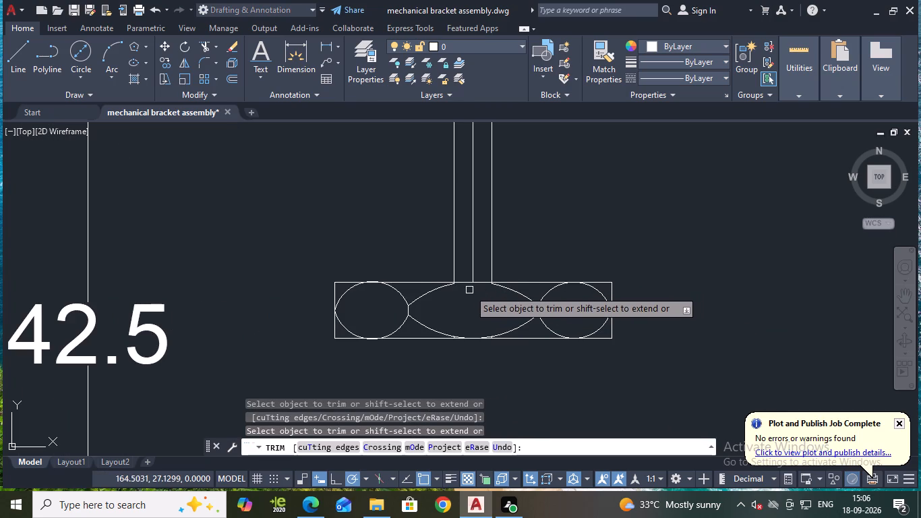
{"action": "left_click", "coordinate": [466, 281]}
{"action": "left_click", "coordinate": [483, 281]}
{"action": "scroll", "coordinate": [539, 263], "scroll_direction": "down", "scroll_amount": 1}
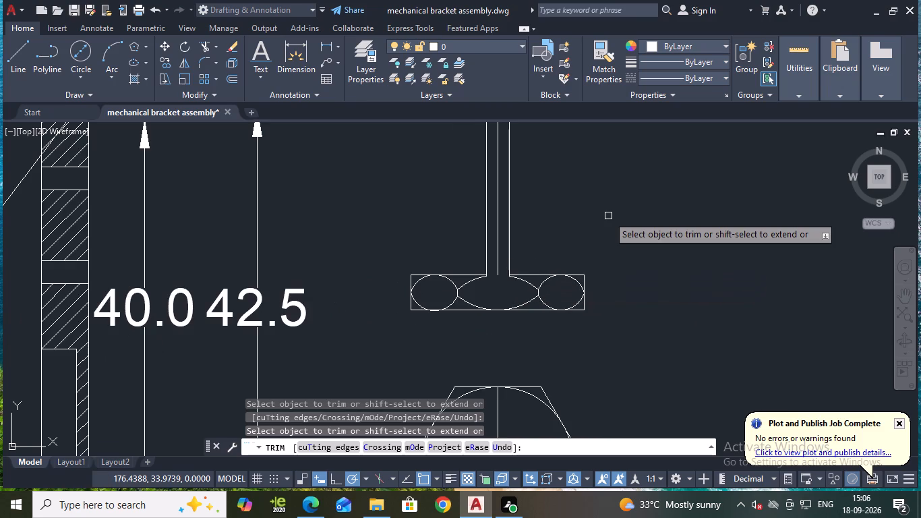
Trim the overhanging ends of the horizontal line at the shank's top on both sides, and save the drawing.
{"action": "middle_click_drag", "start_coordinate": [614, 197], "coordinate": [593, 336]}
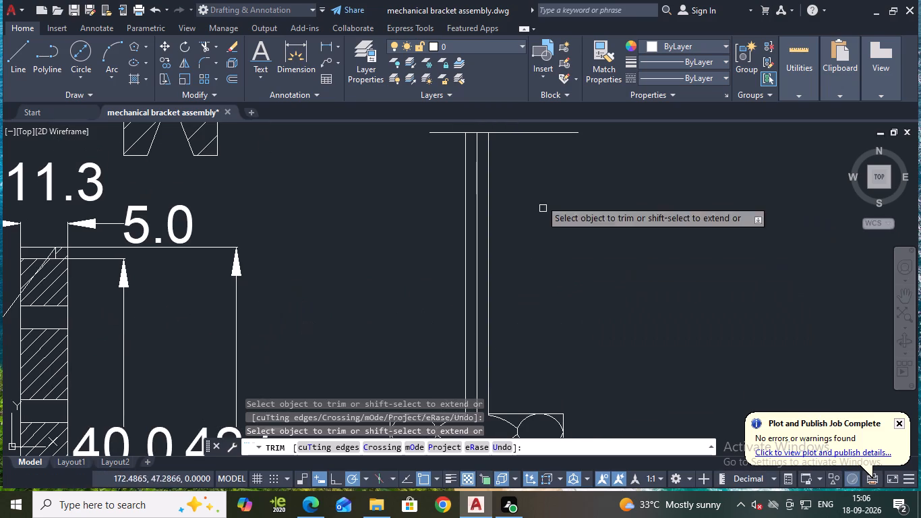
{"action": "middle_click_drag", "start_coordinate": [548, 160], "coordinate": [551, 252]}
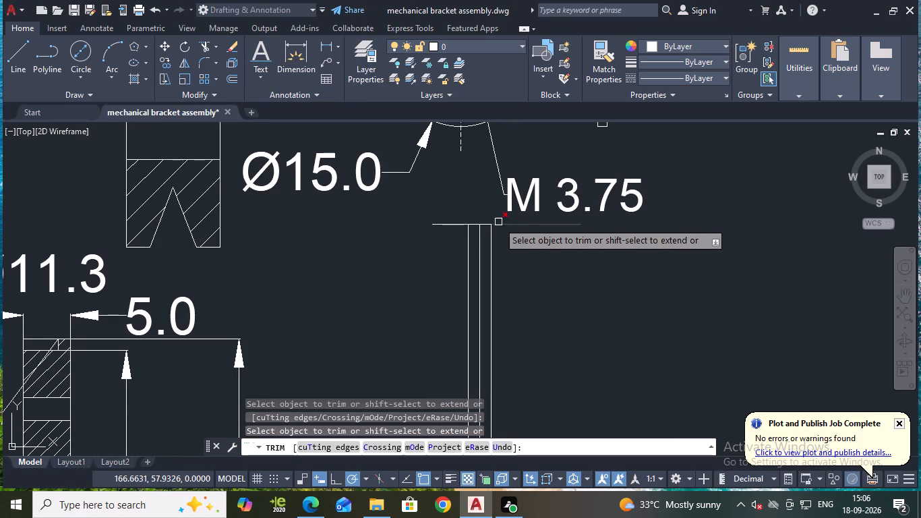
{"action": "left_click", "coordinate": [498, 222]}
{"action": "left_click", "coordinate": [459, 223]}
{"action": "scroll", "coordinate": [485, 223], "scroll_direction": "up", "scroll_amount": 1}
{"action": "key", "text": "Escape"}
{"action": "scroll", "coordinate": [512, 233], "scroll_direction": "down", "scroll_amount": 2}
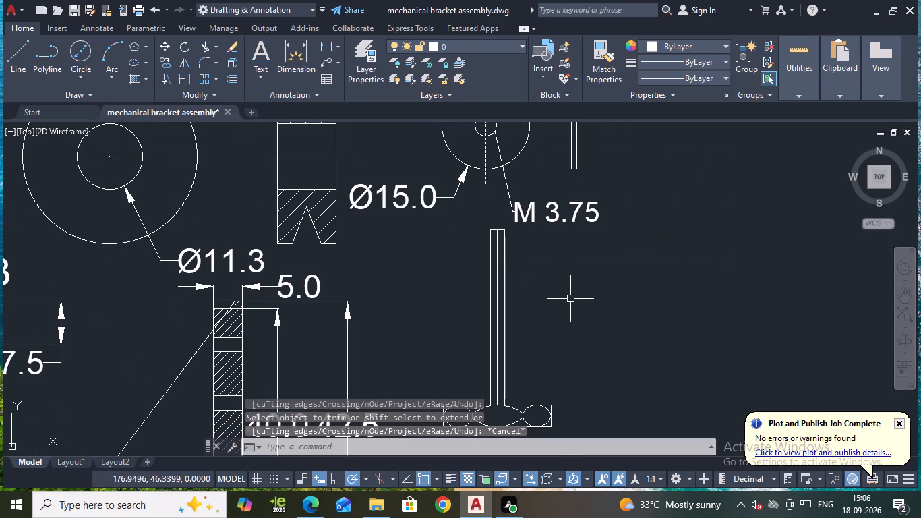
{"action": "key", "text": "ctrl+s"}
Stretch the lower end of the bolt's vertical centre line about 7.35 down past the head and set its linetype to ACAD_ISO02W100.
{"action": "middle_click_drag", "start_coordinate": [564, 297], "coordinate": [561, 295]}
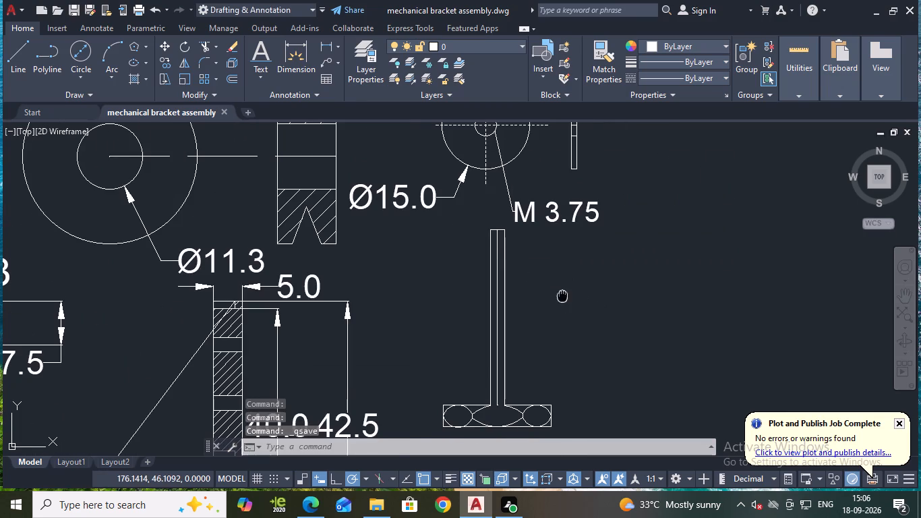
{"action": "middle_click_drag", "start_coordinate": [561, 295], "coordinate": [506, 254]}
{"action": "scroll", "coordinate": [541, 347], "scroll_direction": "down", "scroll_amount": 1}
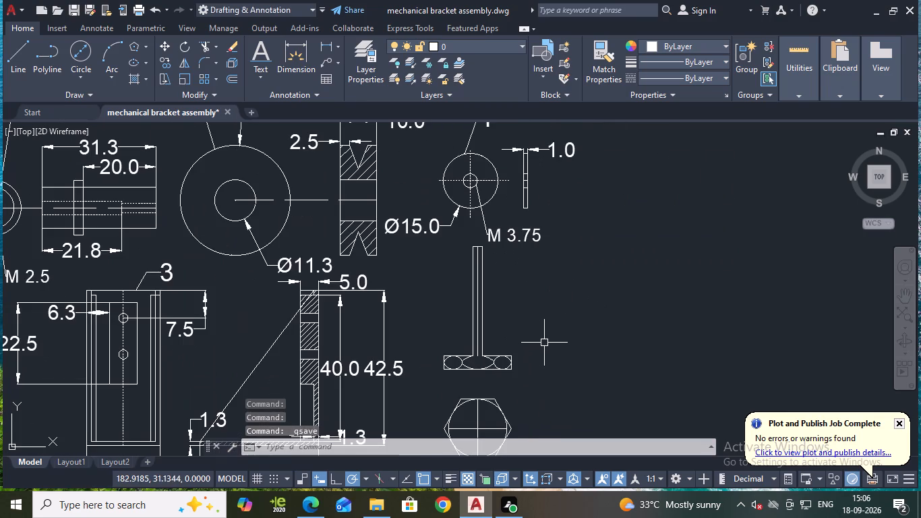
{"action": "scroll", "coordinate": [503, 300], "scroll_direction": "up", "scroll_amount": 1}
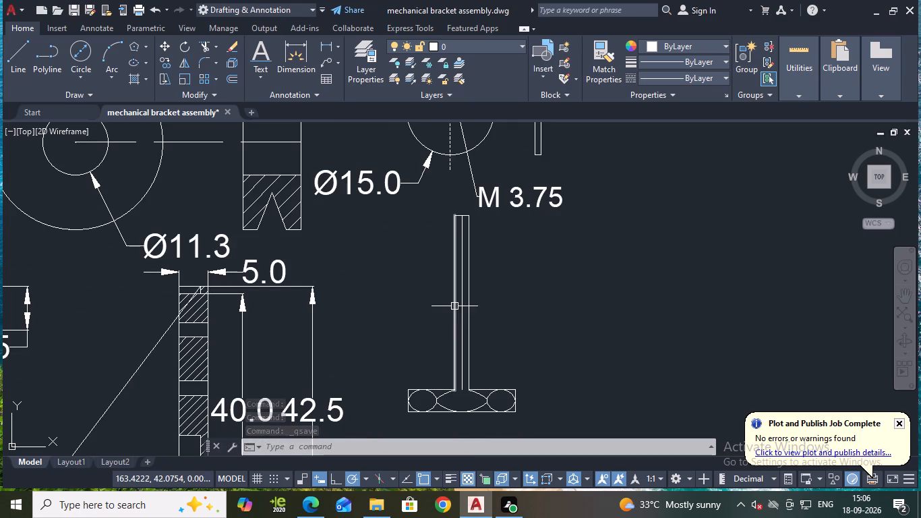
{"action": "left_click", "coordinate": [463, 304]}
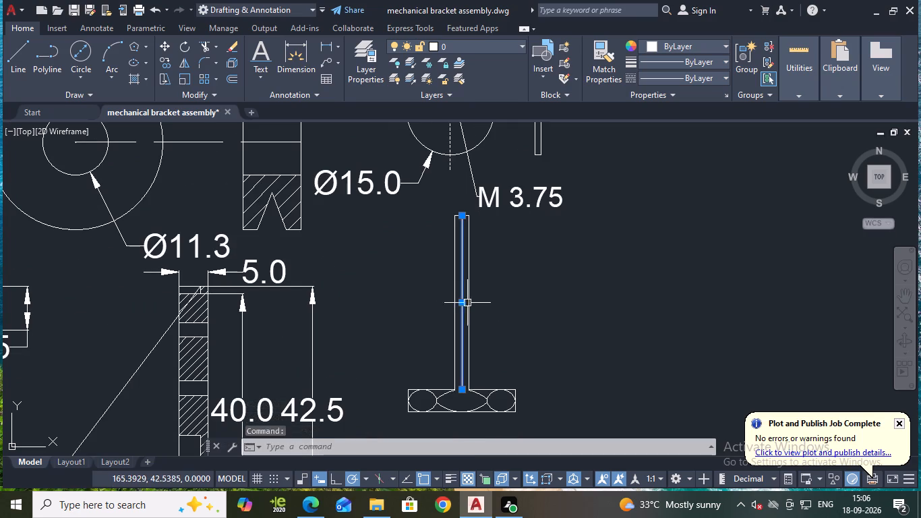
{"action": "middle_click_drag", "start_coordinate": [444, 438], "coordinate": [432, 346]}
{"action": "middle_click_drag", "start_coordinate": [434, 356], "coordinate": [425, 299]}
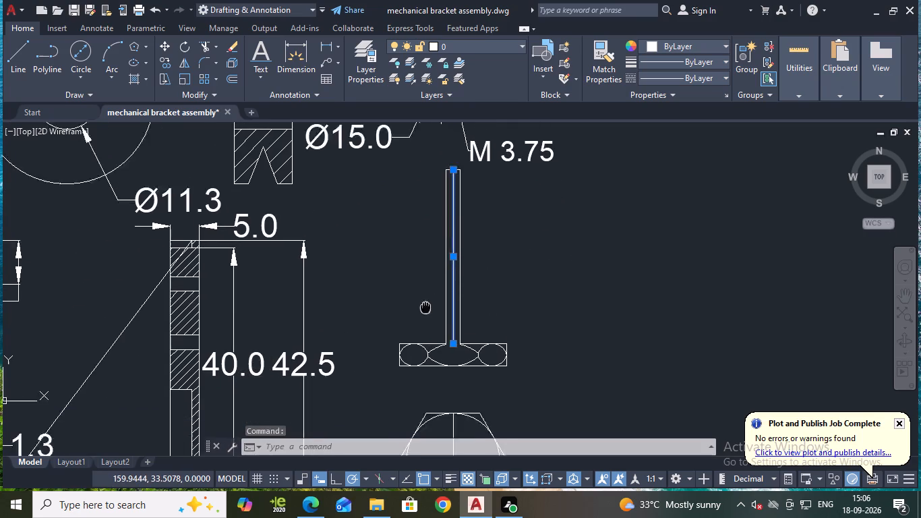
{"action": "middle_click_drag", "start_coordinate": [425, 299], "coordinate": [421, 279]}
{"action": "left_click_drag", "start_coordinate": [446, 314], "coordinate": [442, 322]}
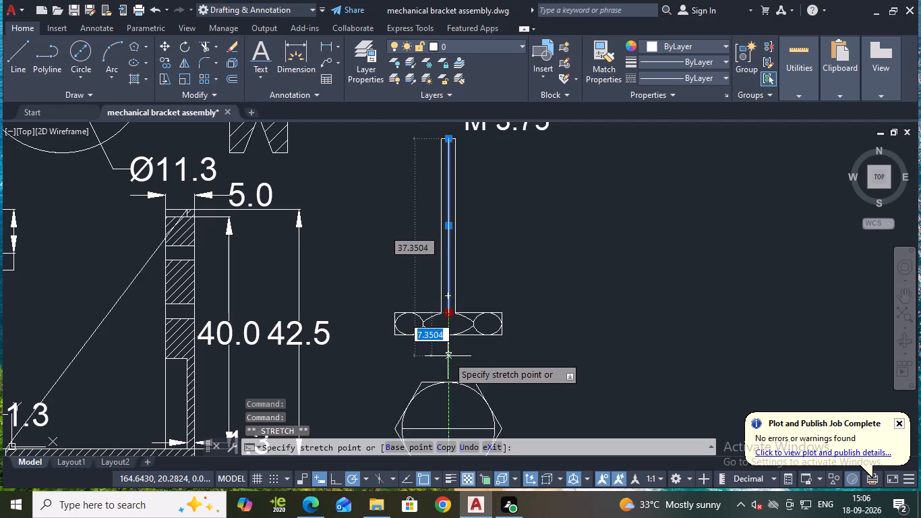
{"action": "left_click", "coordinate": [448, 356]}
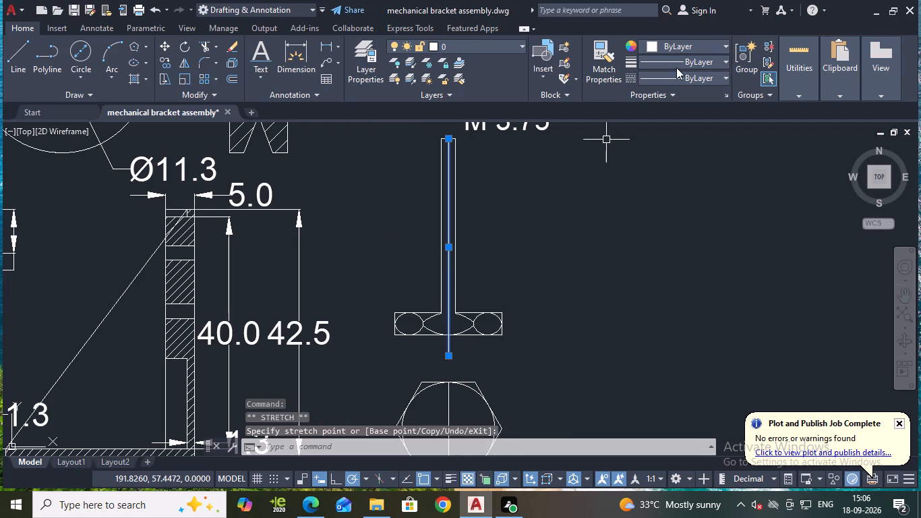
{"action": "left_click", "coordinate": [671, 78]}
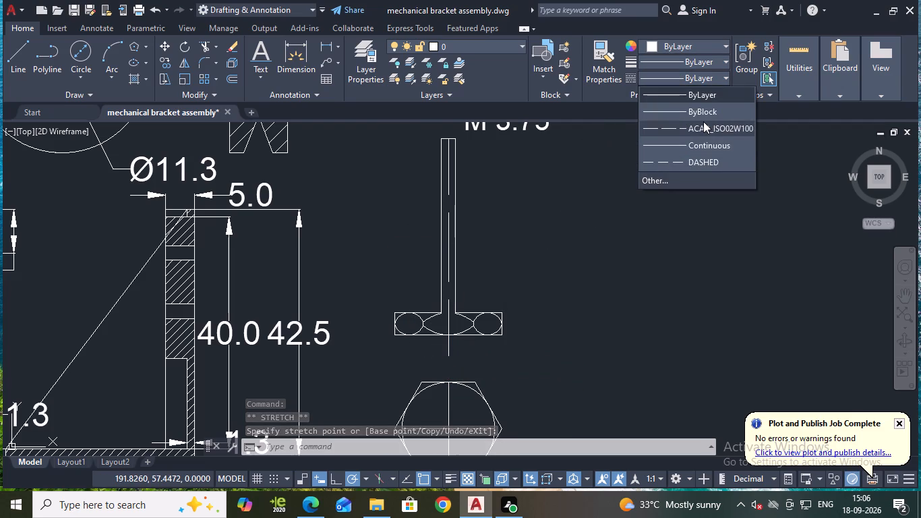
{"action": "left_click", "coordinate": [703, 121]}
{"action": "key", "text": "Escape"}
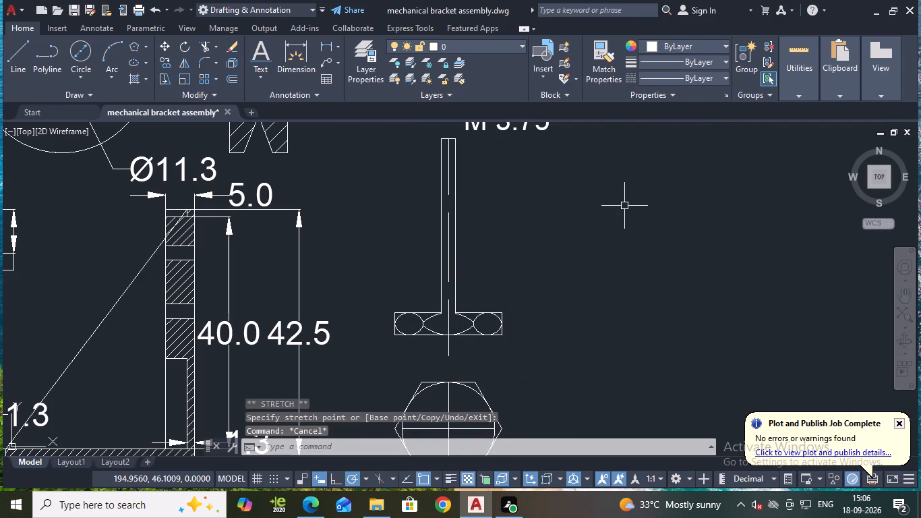
Add linear dimensions for the bolt's overall height and its head thickness on the left side of the front view.
{"action": "left_click", "coordinate": [325, 45]}
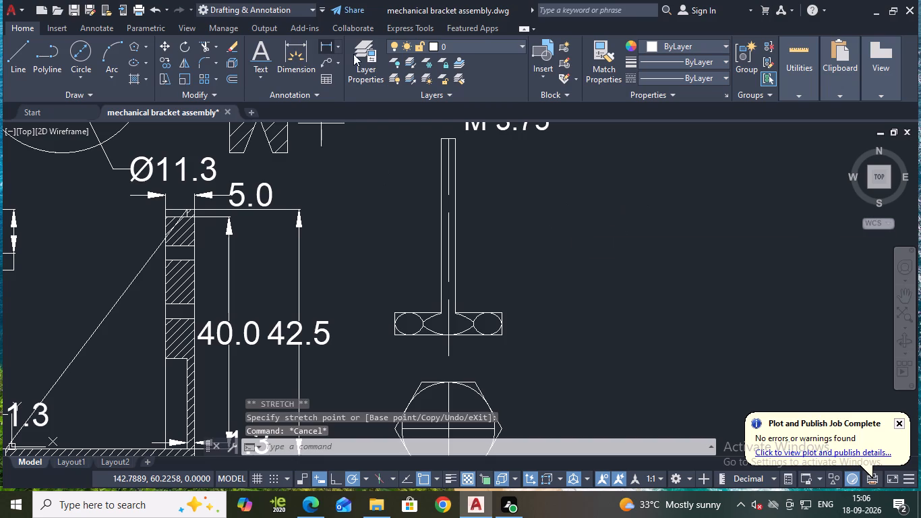
{"action": "left_click", "coordinate": [448, 139]}
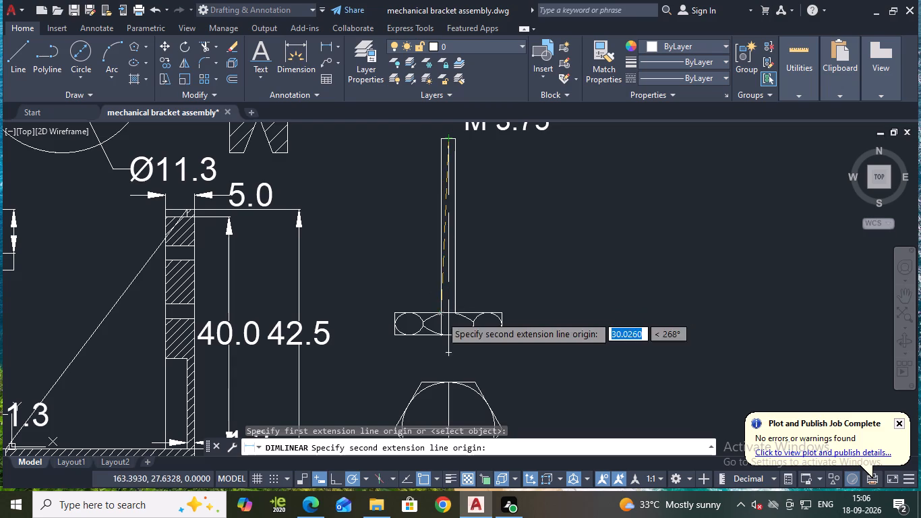
{"action": "left_click", "coordinate": [448, 333]}
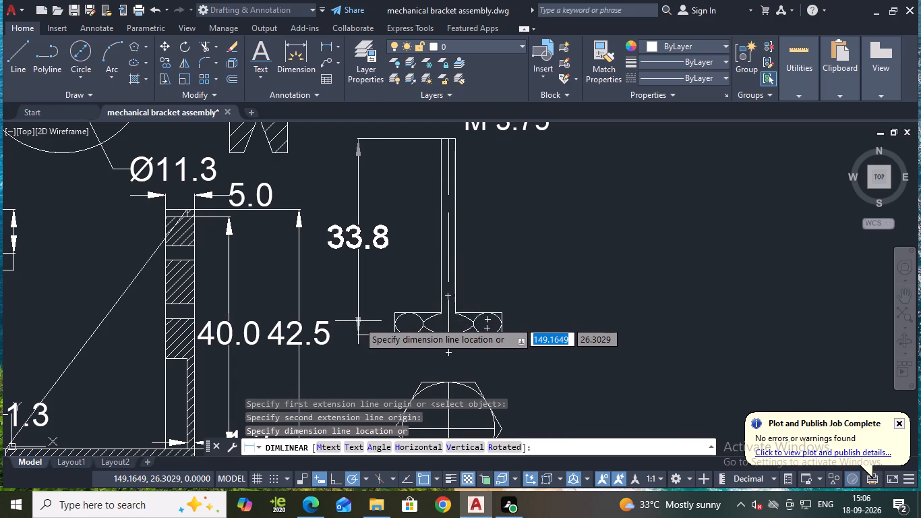
{"action": "left_click", "coordinate": [358, 321]}
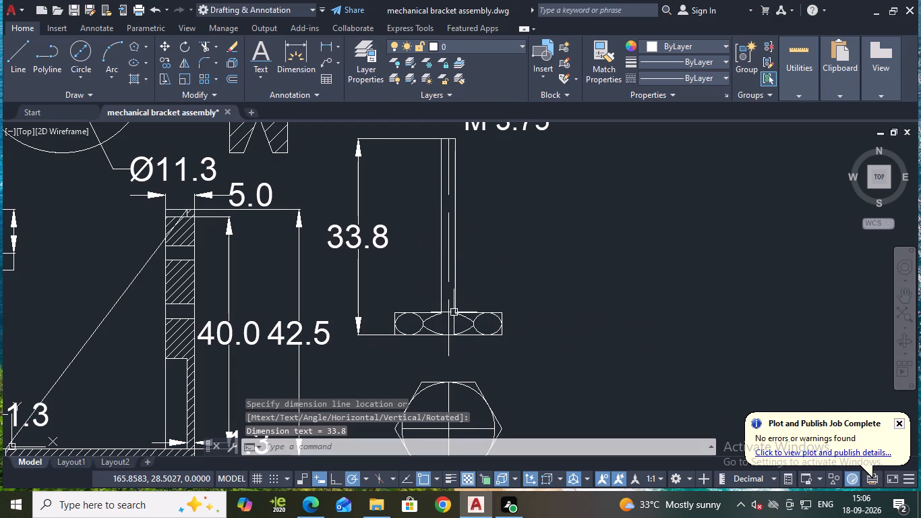
{"action": "key", "text": "space"}
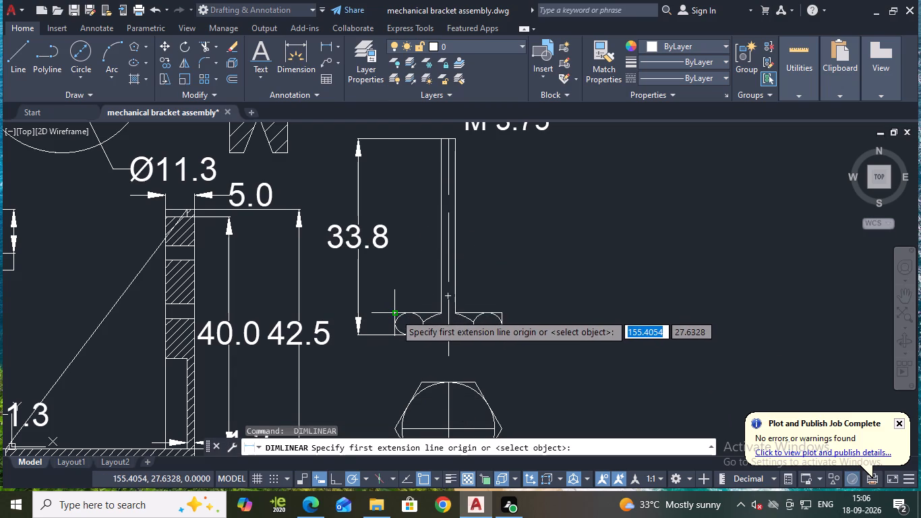
{"action": "left_click", "coordinate": [395, 314]}
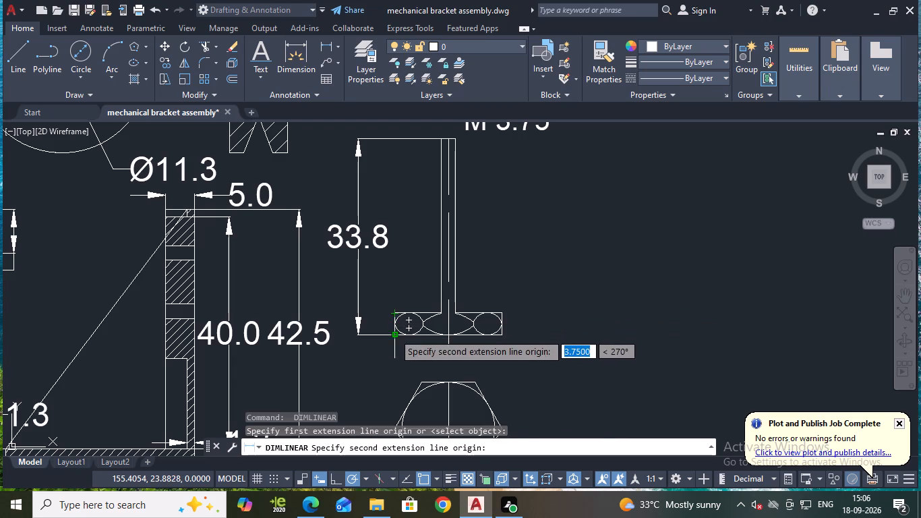
{"action": "left_click", "coordinate": [394, 333]}
{"action": "left_click", "coordinate": [400, 340]}
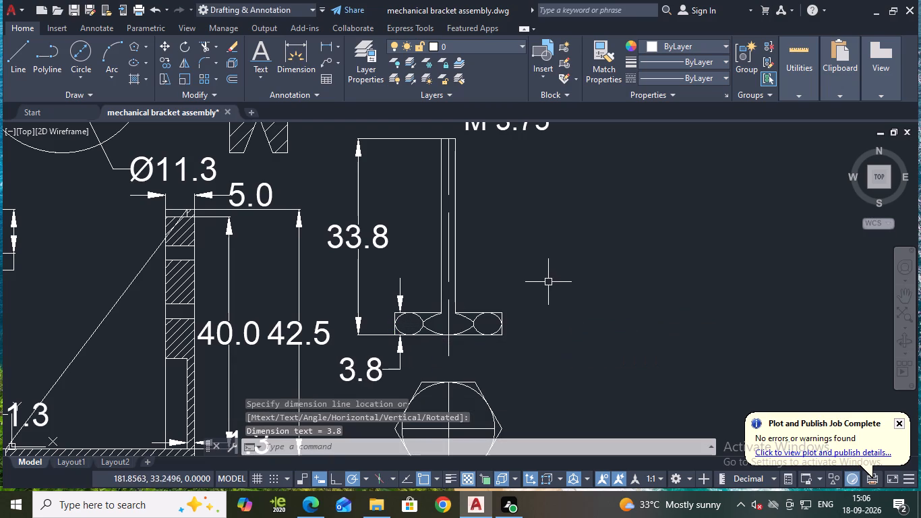
Dimension the hexagon's vertical height across flats, placing it to the right of the hexagon, and save the drawing.
{"action": "middle_click_drag", "start_coordinate": [538, 291], "coordinate": [504, 190]}
{"action": "key", "text": "space"}
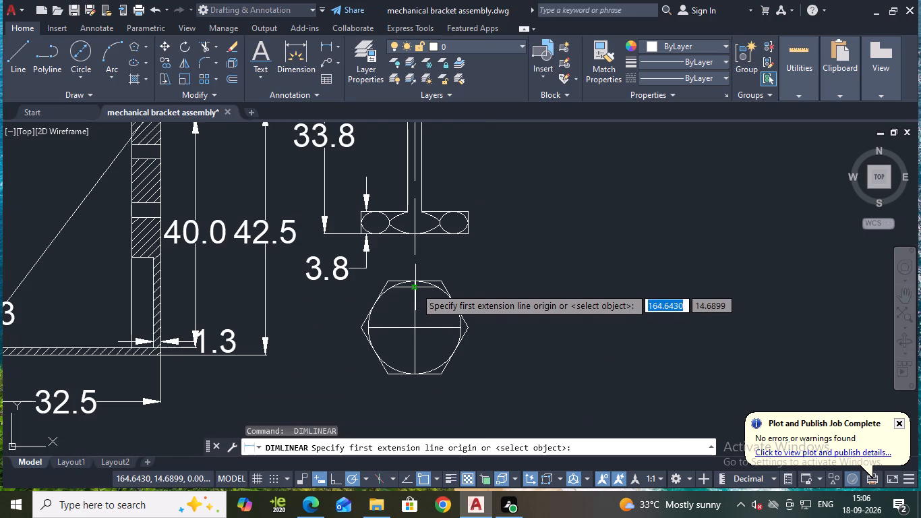
{"action": "left_click", "coordinate": [415, 281]}
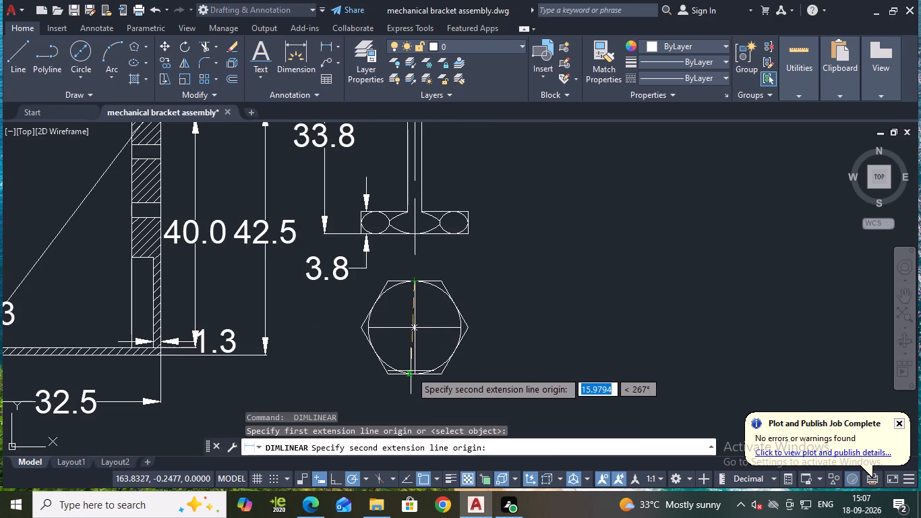
{"action": "left_click", "coordinate": [413, 374]}
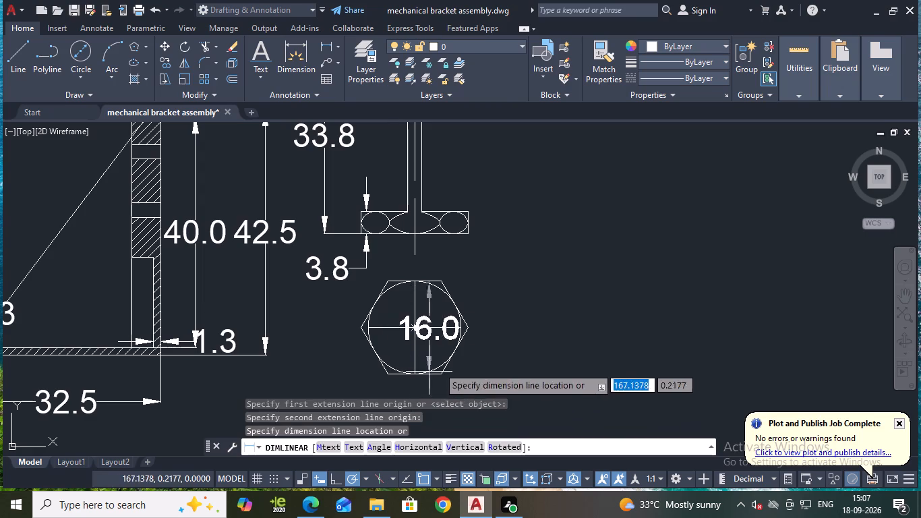
{"action": "left_click", "coordinate": [485, 363]}
{"action": "middle_click_drag", "start_coordinate": [558, 188], "coordinate": [549, 309]}
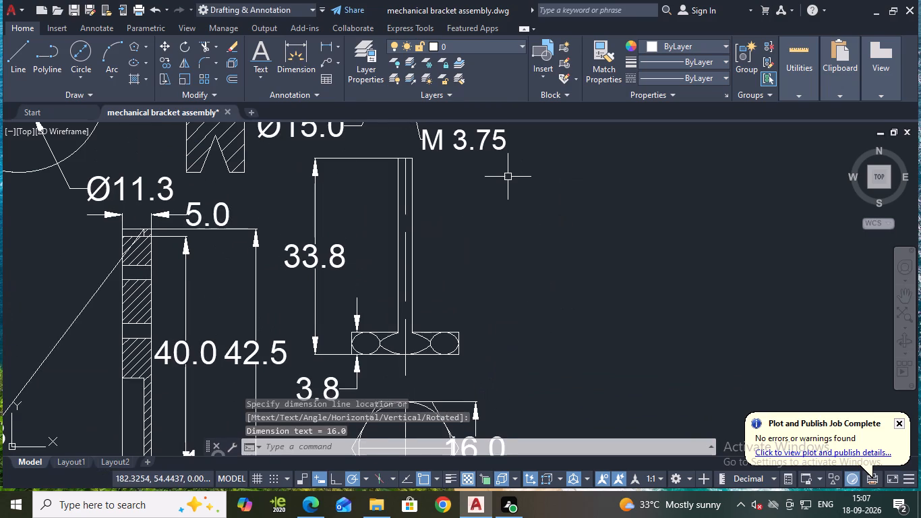
{"action": "key", "text": "ctrl+s"}
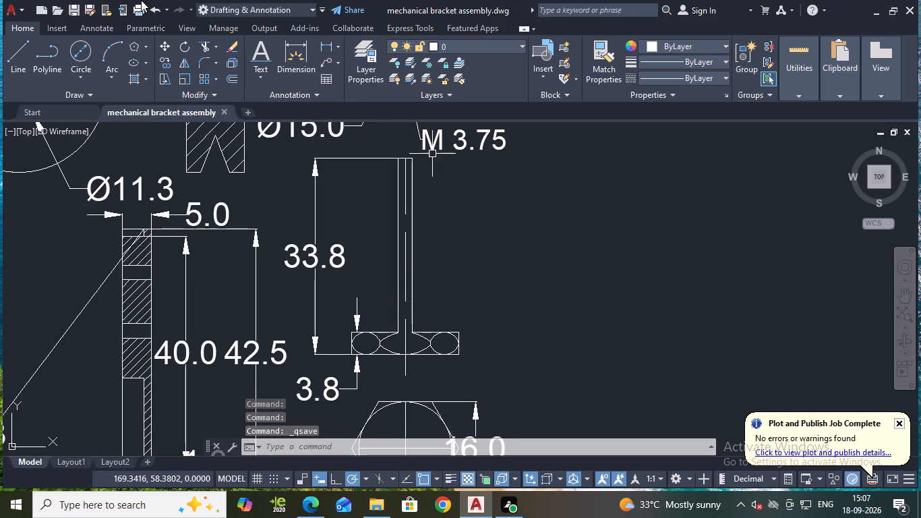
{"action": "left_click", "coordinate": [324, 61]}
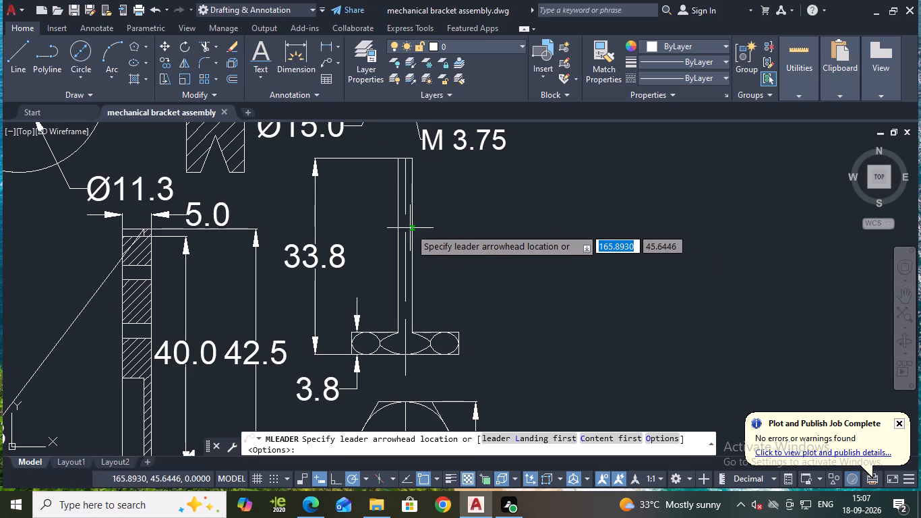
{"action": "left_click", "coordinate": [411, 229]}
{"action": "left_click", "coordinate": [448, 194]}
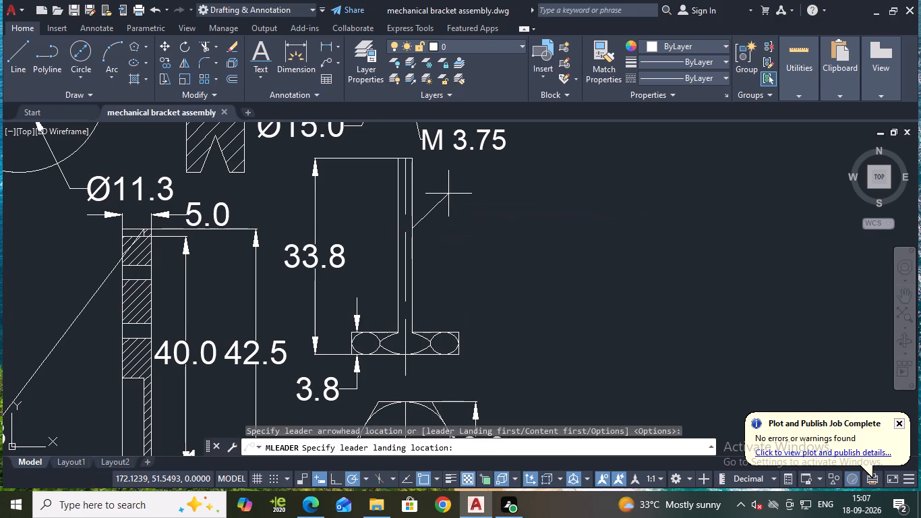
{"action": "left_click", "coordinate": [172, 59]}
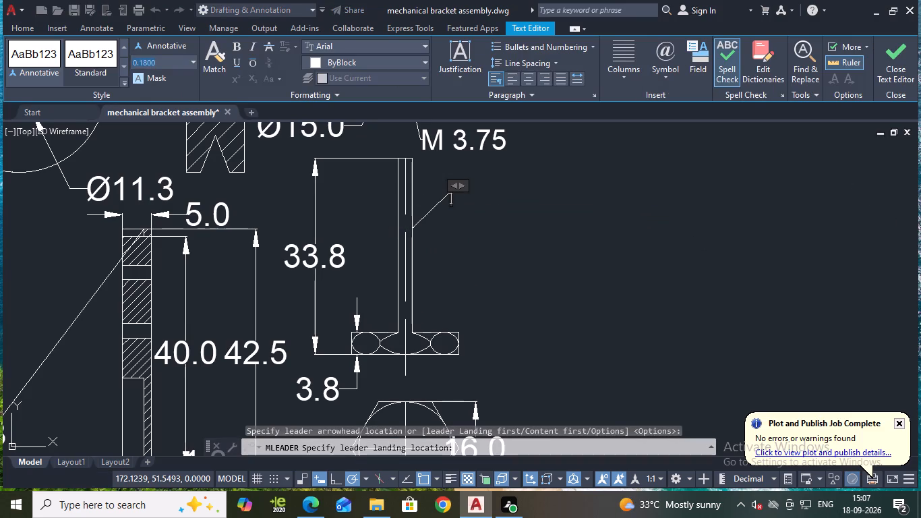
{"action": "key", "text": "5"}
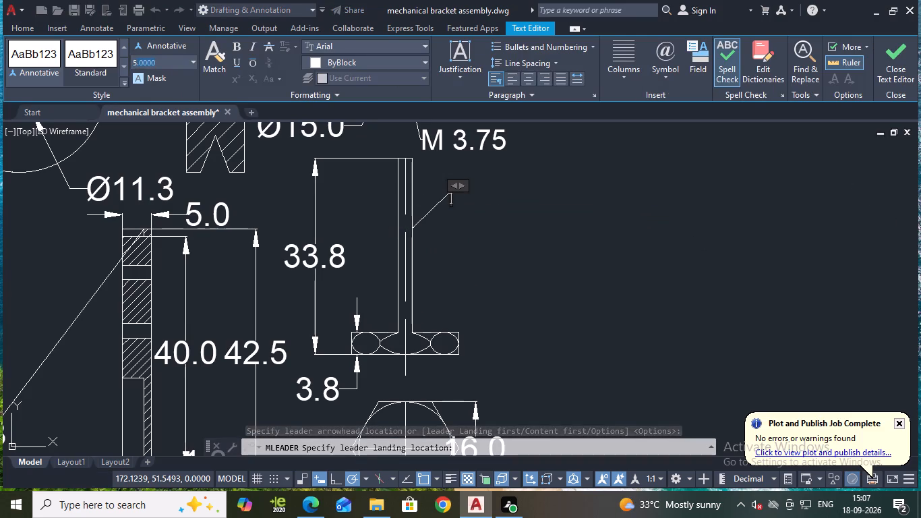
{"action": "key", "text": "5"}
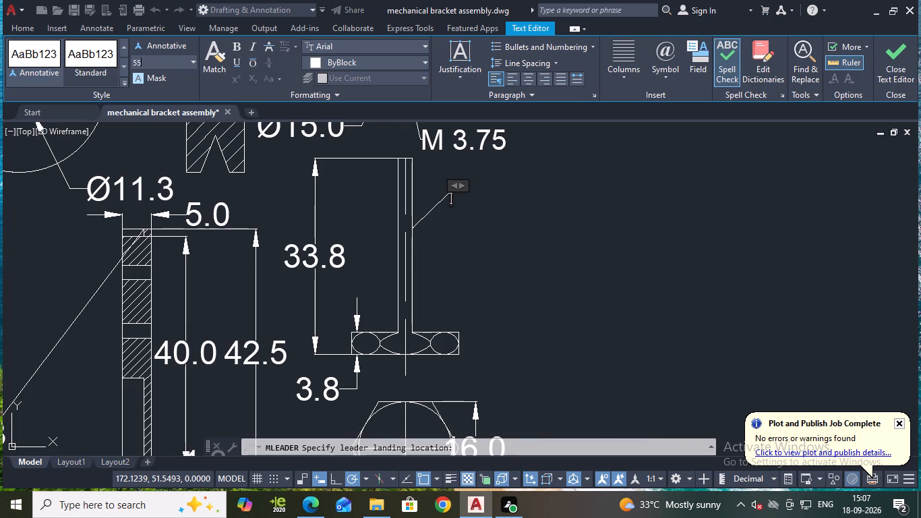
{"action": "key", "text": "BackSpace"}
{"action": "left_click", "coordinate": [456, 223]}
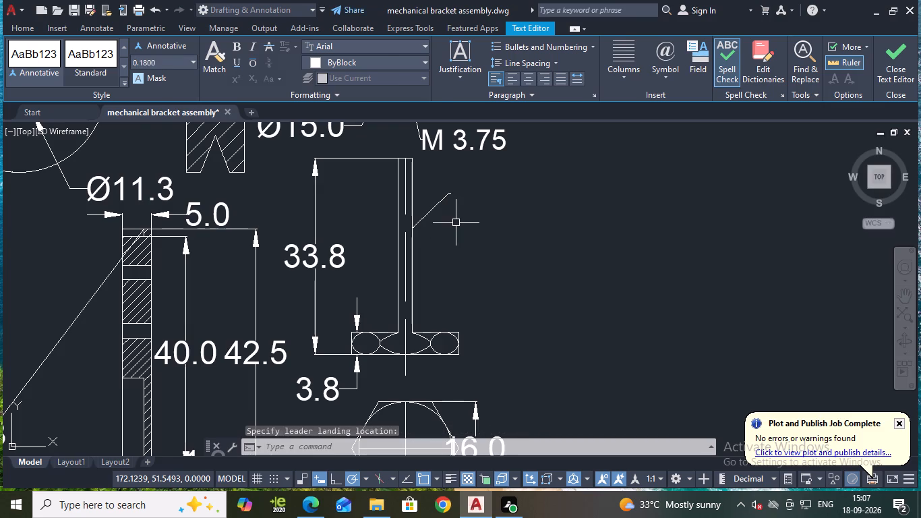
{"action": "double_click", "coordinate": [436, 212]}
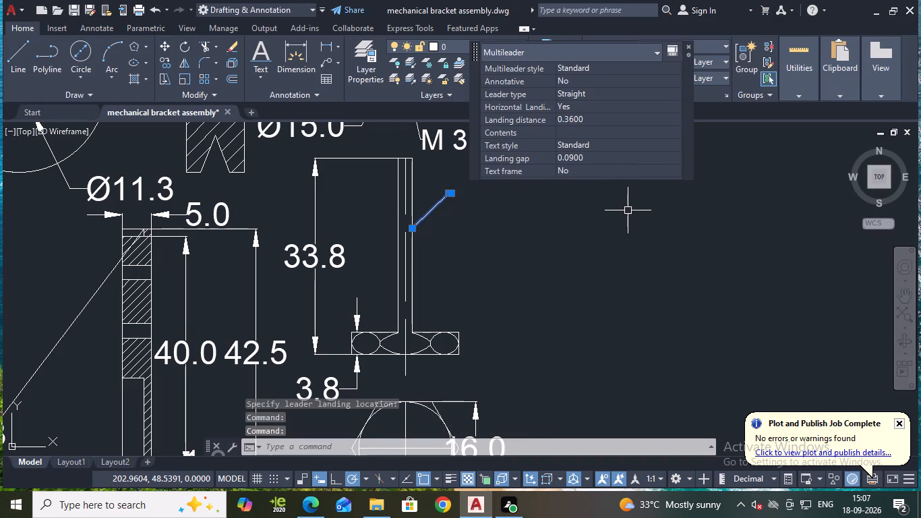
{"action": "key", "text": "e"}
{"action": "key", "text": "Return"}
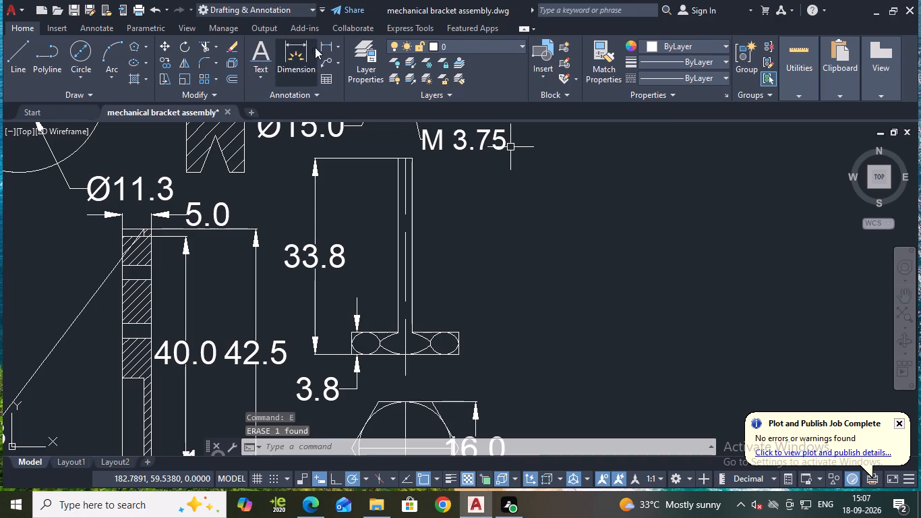
Add a multileader from the bolt shank's right edge with the text 5 at text height 5.
{"action": "left_click", "coordinate": [324, 59]}
{"action": "left_click", "coordinate": [414, 232]}
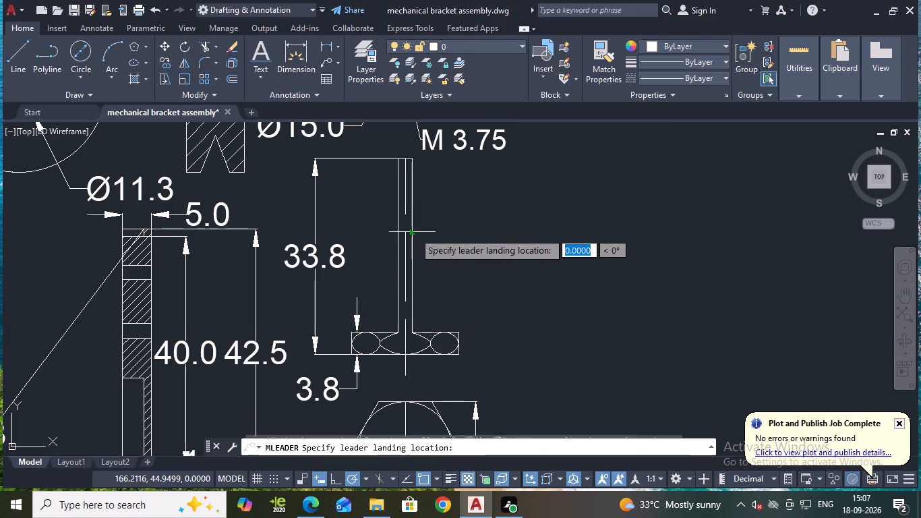
{"action": "left_click", "coordinate": [448, 211]}
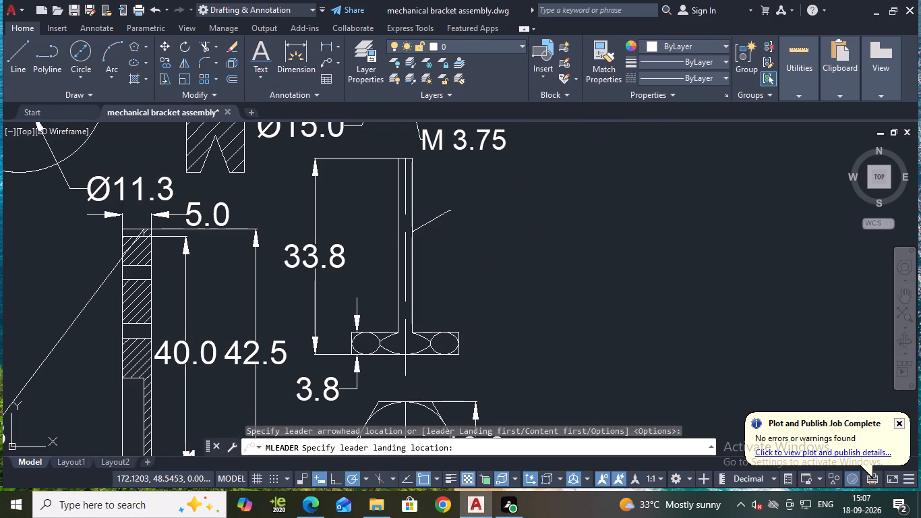
{"action": "left_click", "coordinate": [163, 59]}
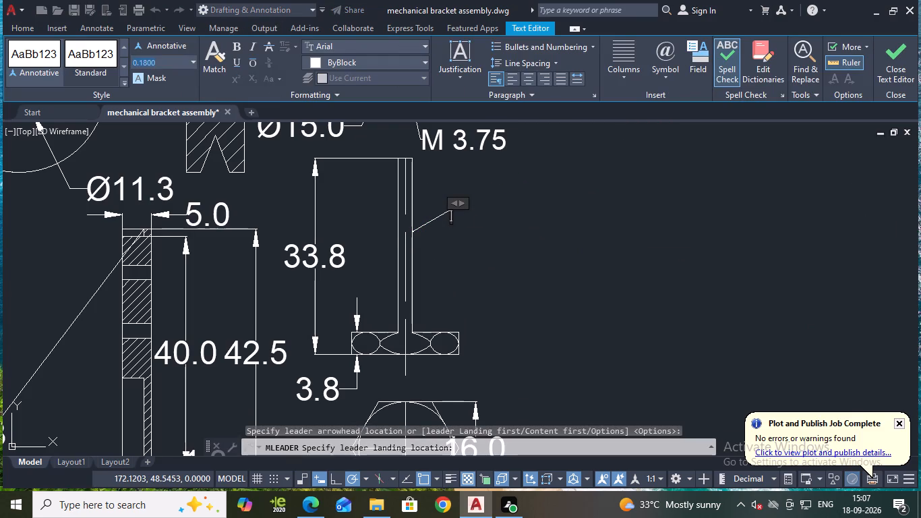
{"action": "key", "text": "5"}
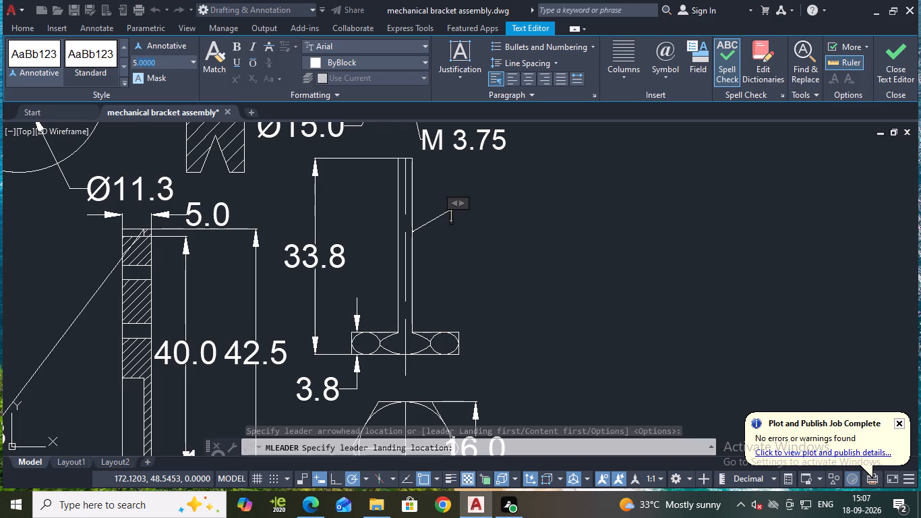
{"action": "left_click", "coordinate": [163, 59]}
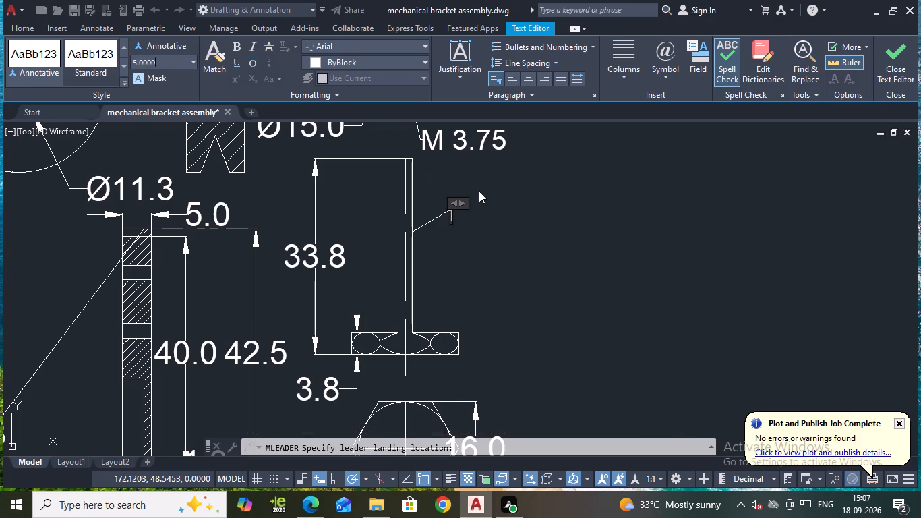
{"action": "key", "text": "5"}
{"action": "key", "text": "BackSpace"}
{"action": "key", "text": "BackSpace"}
{"action": "key", "text": "BackSpace"}
{"action": "key", "text": "BackSpace"}
{"action": "key", "text": "BackSpace"}
{"action": "key", "text": "BackSpace"}
{"action": "key", "text": "Return"}
{"action": "key", "text": "5"}
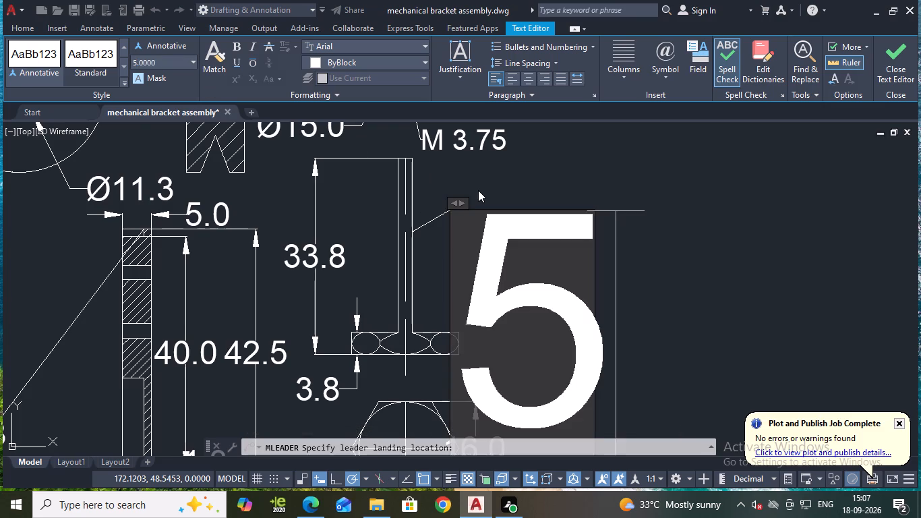
{"action": "left_click", "coordinate": [910, 64]}
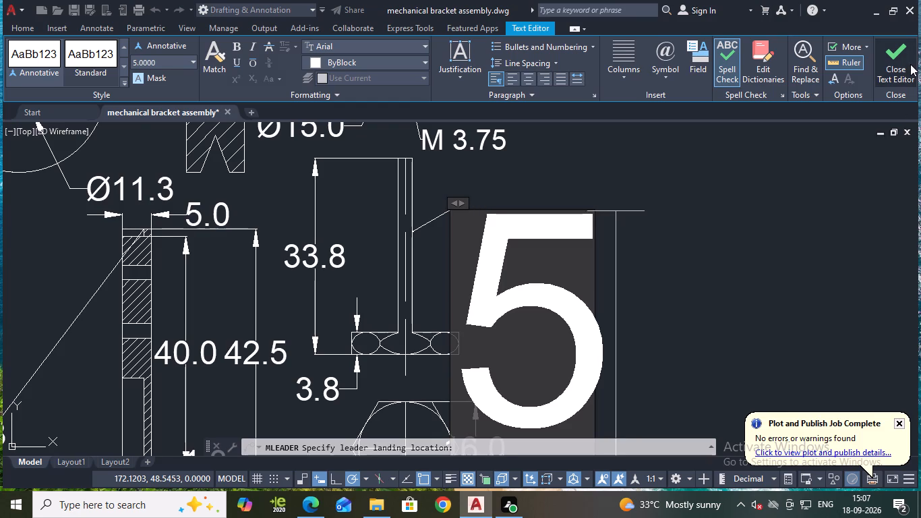
Add a horizontal linear dimension across the bolt shank's width near its top, and save the drawing.
{"action": "scroll", "coordinate": [607, 210], "scroll_direction": "down", "scroll_amount": 4}
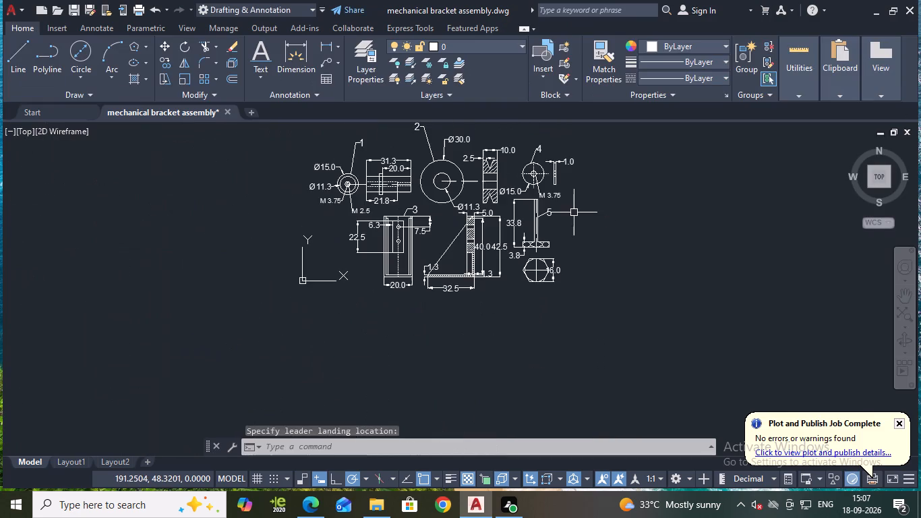
{"action": "scroll", "coordinate": [584, 209], "scroll_direction": "up", "scroll_amount": 1}
{"action": "scroll", "coordinate": [570, 227], "scroll_direction": "down", "scroll_amount": 1}
{"action": "middle_click_drag", "start_coordinate": [571, 227], "coordinate": [549, 239]}
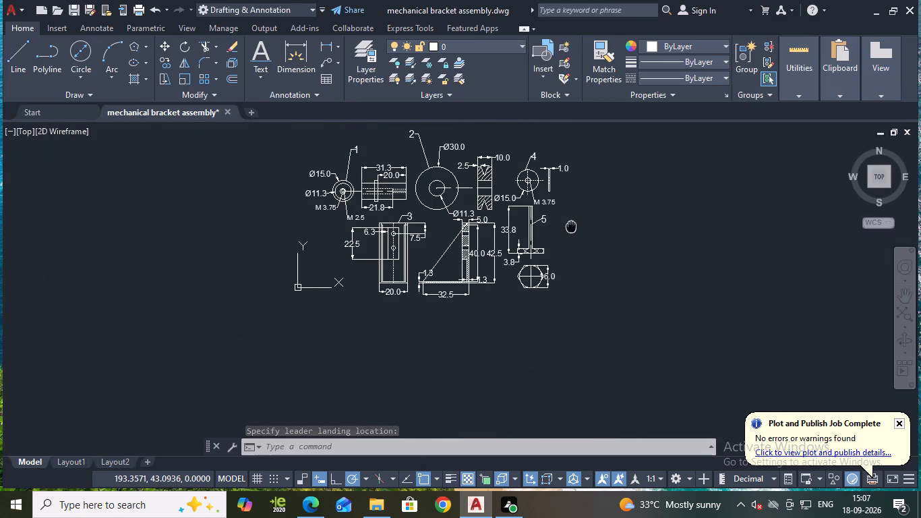
{"action": "middle_click_drag", "start_coordinate": [549, 239], "coordinate": [537, 244]}
{"action": "scroll", "coordinate": [526, 245], "scroll_direction": "up", "scroll_amount": 2}
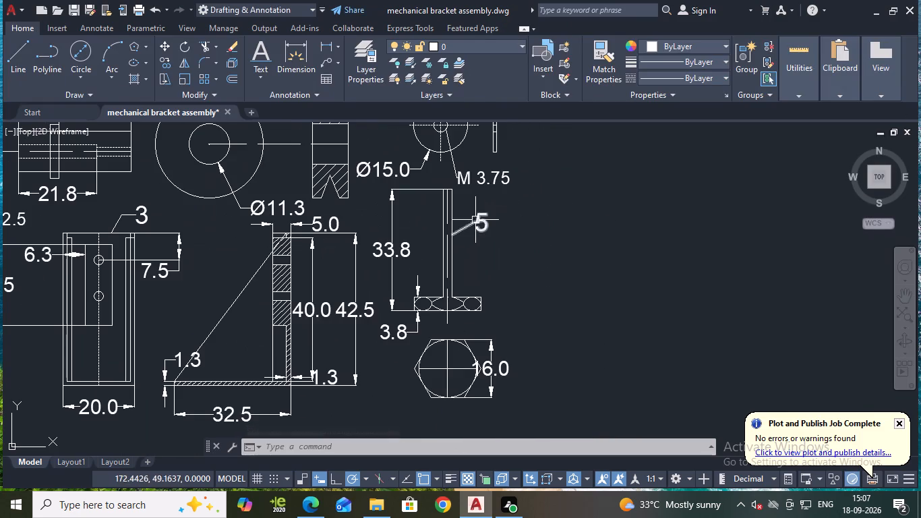
{"action": "scroll", "coordinate": [481, 221], "scroll_direction": "up", "scroll_amount": 1}
{"action": "middle_click_drag", "start_coordinate": [481, 203], "coordinate": [487, 251]}
{"action": "scroll", "coordinate": [463, 225], "scroll_direction": "up", "scroll_amount": 1}
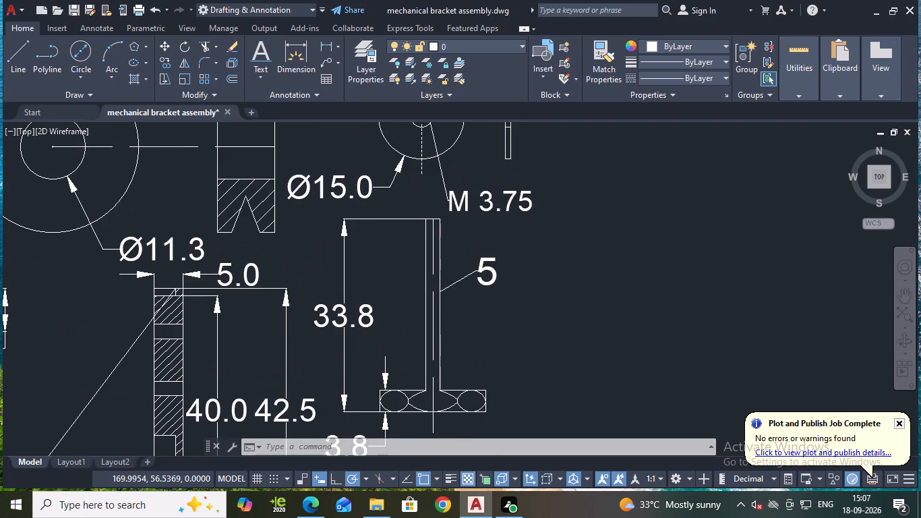
{"action": "left_click", "coordinate": [325, 48]}
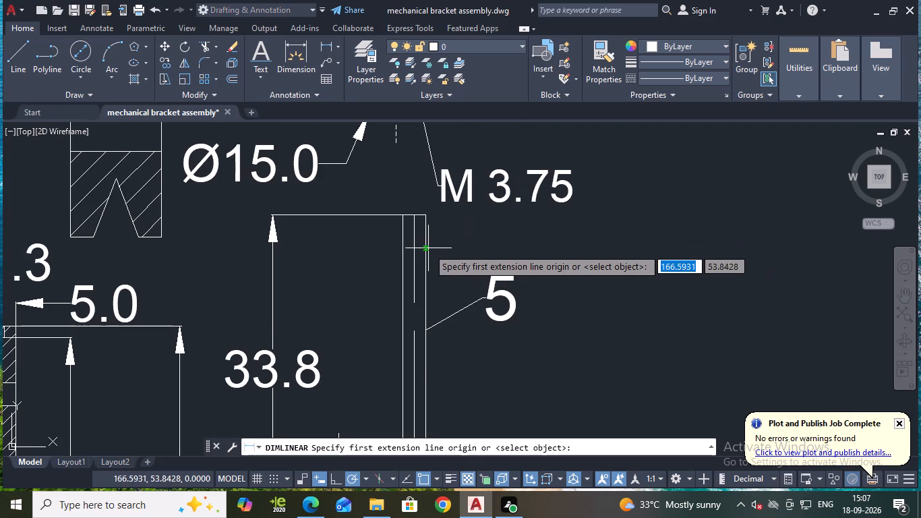
{"action": "left_click", "coordinate": [403, 248]}
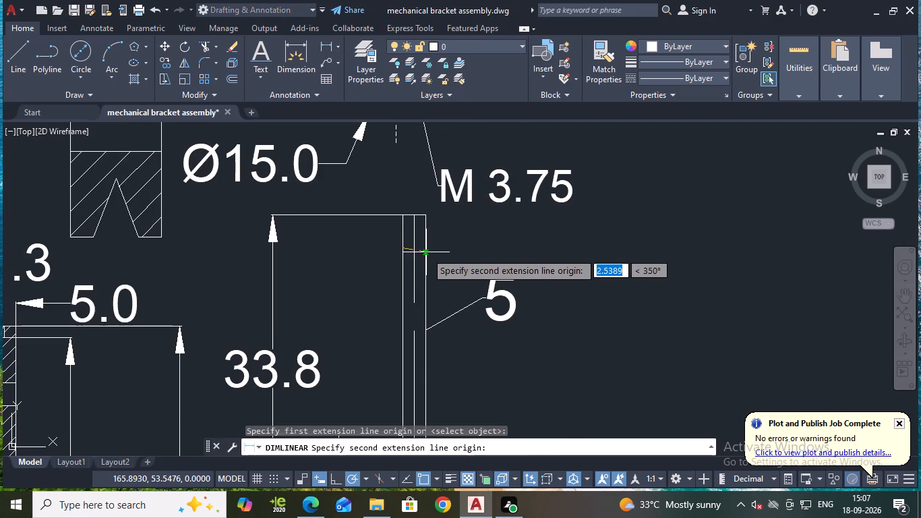
{"action": "left_click", "coordinate": [426, 245]}
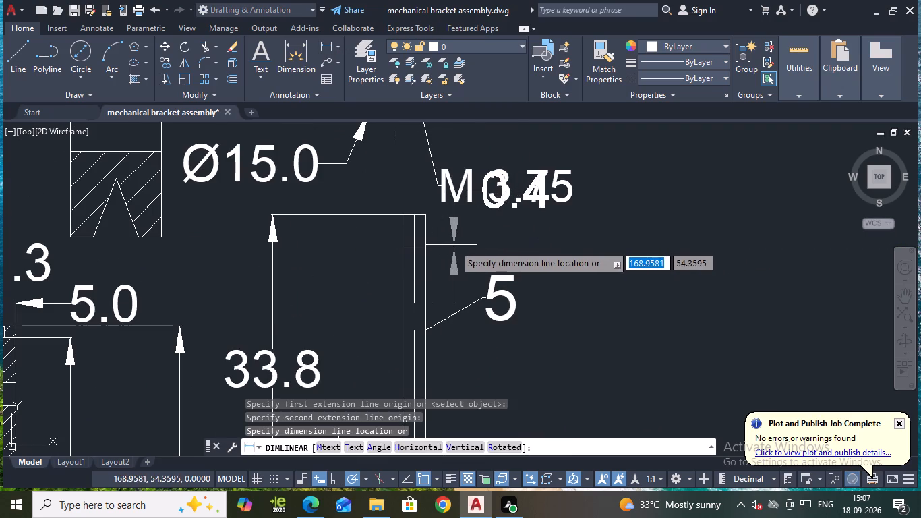
{"action": "left_click", "coordinate": [395, 241]}
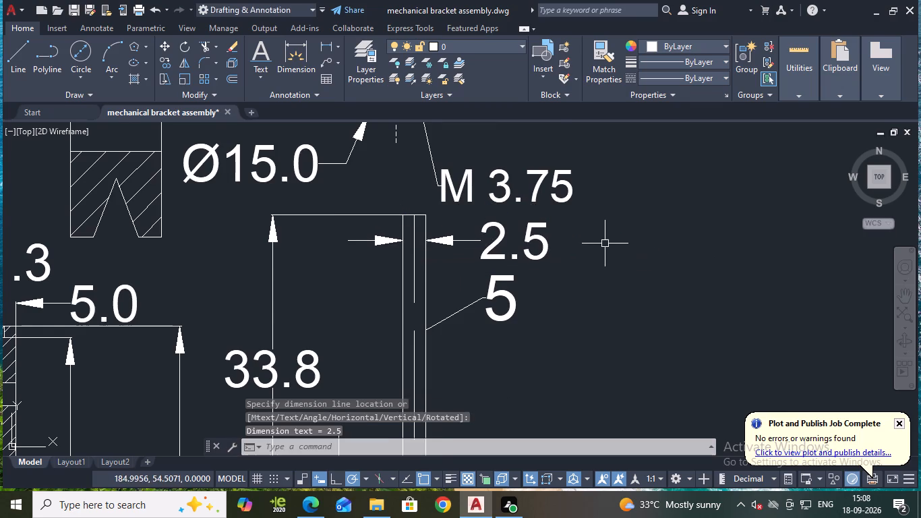
{"action": "scroll", "coordinate": [610, 243], "scroll_direction": "down", "scroll_amount": 1}
{"action": "key", "text": "Escape"}
{"action": "key", "text": "ctrl+s"}
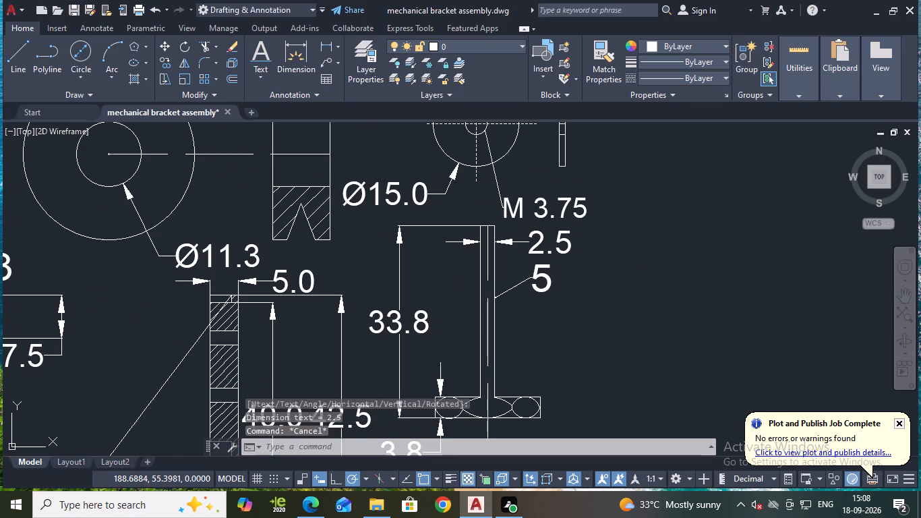
Draw a circle of diameter 8 in the empty area to the right of the part 5 bolt.
{"action": "scroll", "coordinate": [607, 239], "scroll_direction": "down", "scroll_amount": 2}
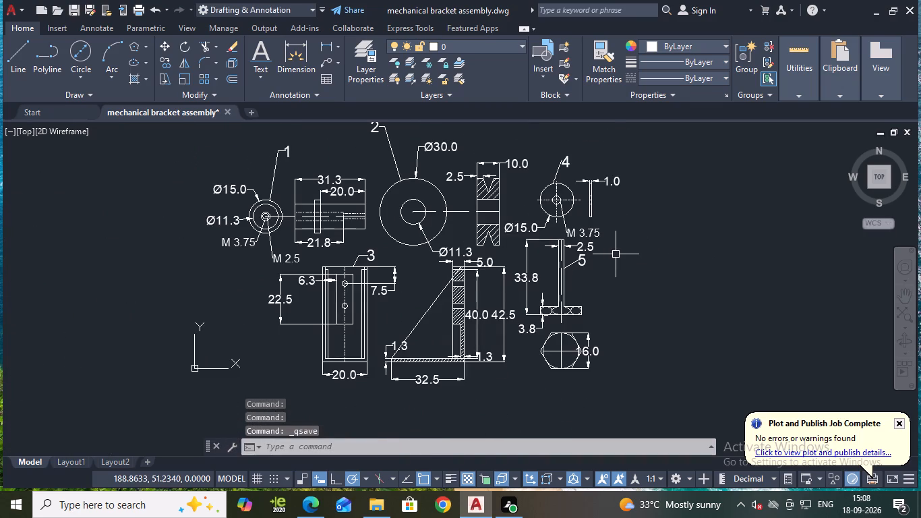
{"action": "middle_click_drag", "start_coordinate": [616, 254], "coordinate": [506, 221]}
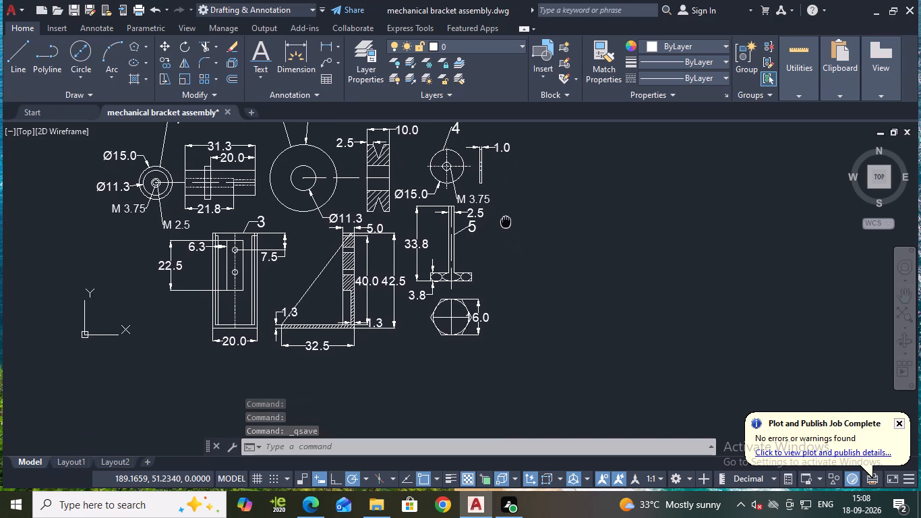
{"action": "middle_click_drag", "start_coordinate": [506, 221], "coordinate": [515, 194]}
{"action": "middle_click_drag", "start_coordinate": [561, 182], "coordinate": [494, 241]}
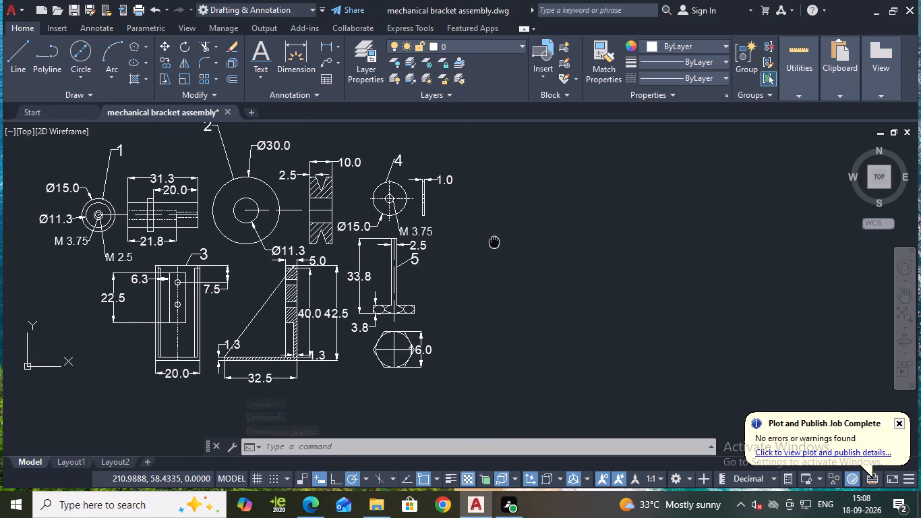
{"action": "middle_click_drag", "start_coordinate": [494, 241], "coordinate": [490, 252]}
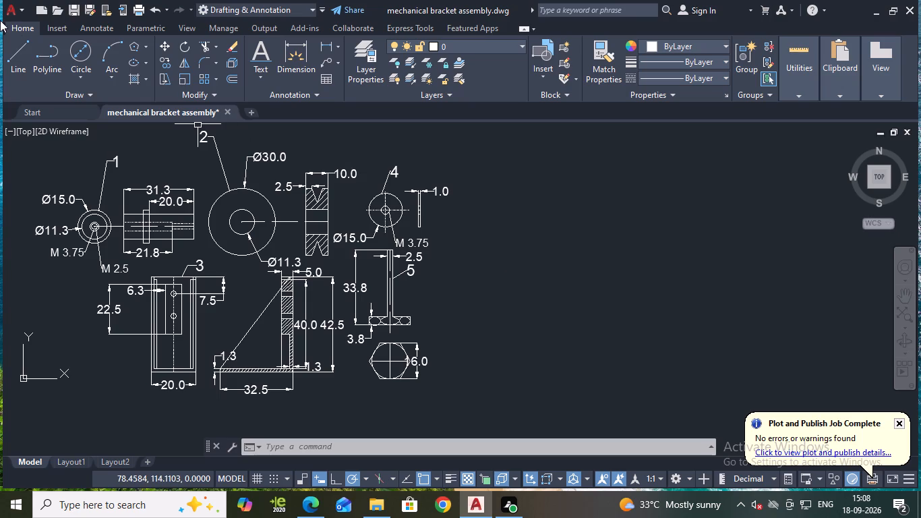
{"action": "left_click", "coordinate": [76, 42]}
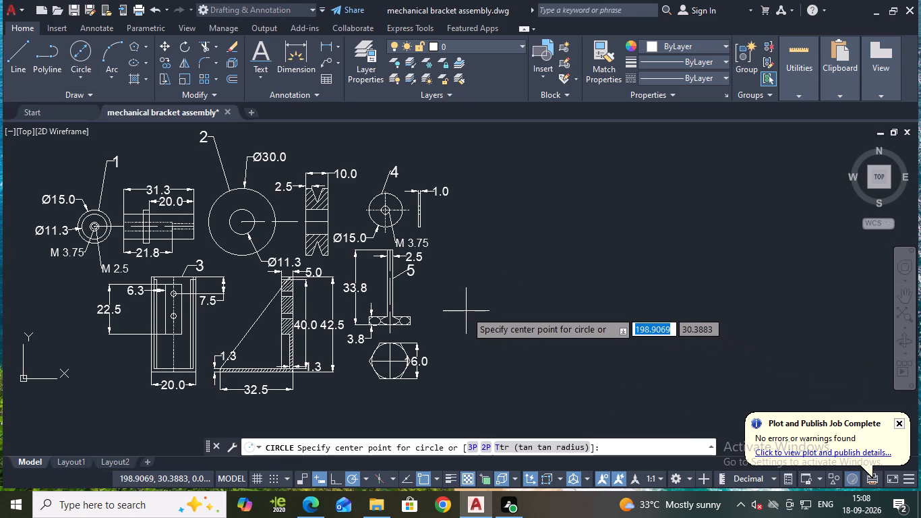
{"action": "left_click", "coordinate": [466, 311]}
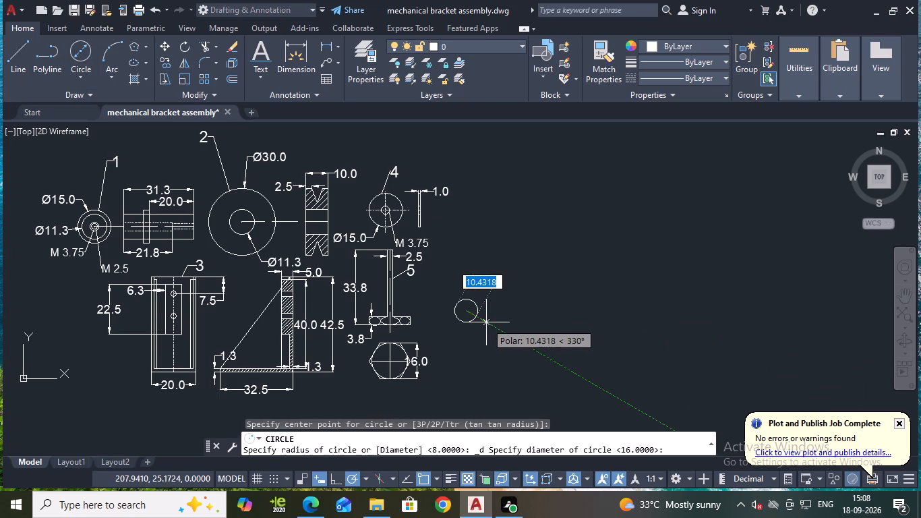
{"action": "key", "text": "d"}
{"action": "key", "text": "Return"}
{"action": "key", "text": "8"}
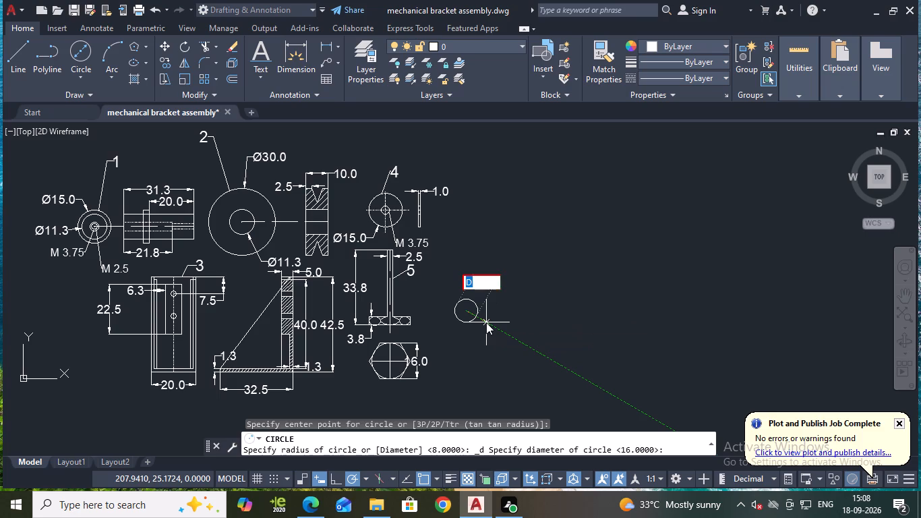
{"action": "key", "text": "Return"}
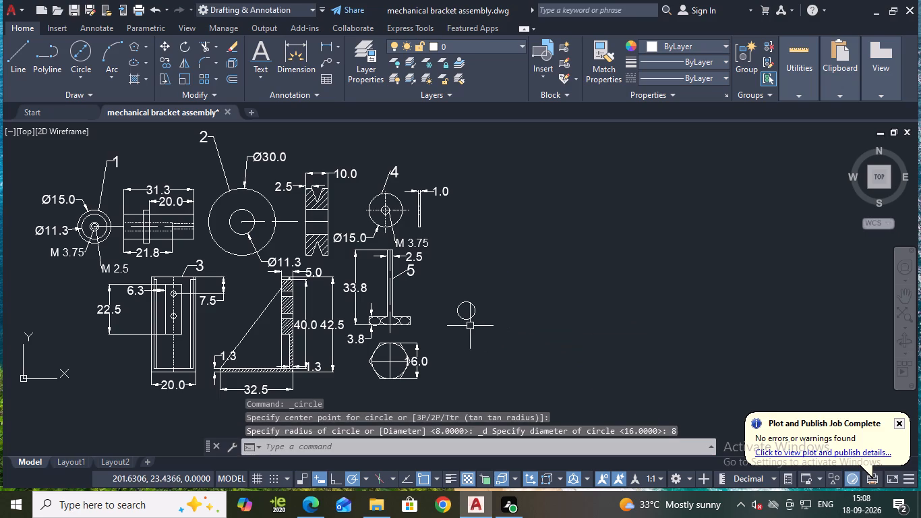
{"action": "scroll", "coordinate": [477, 295], "scroll_direction": "up", "scroll_amount": 2}
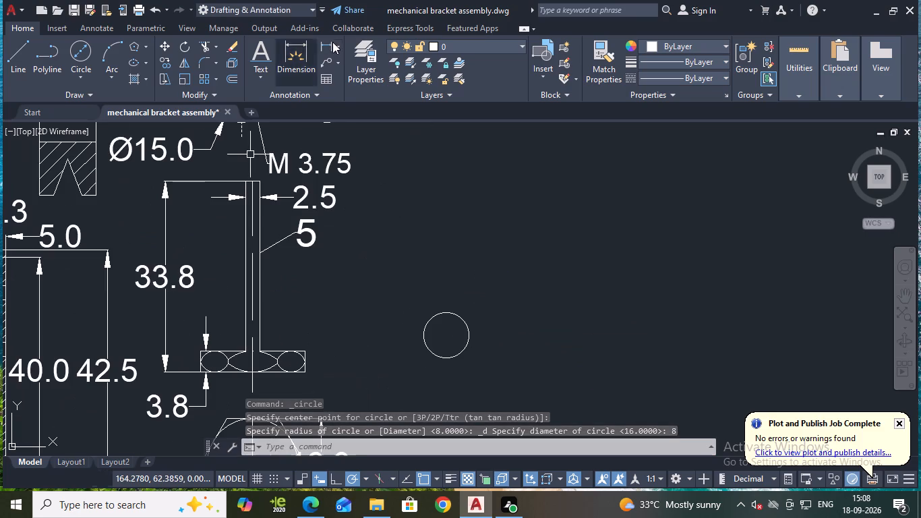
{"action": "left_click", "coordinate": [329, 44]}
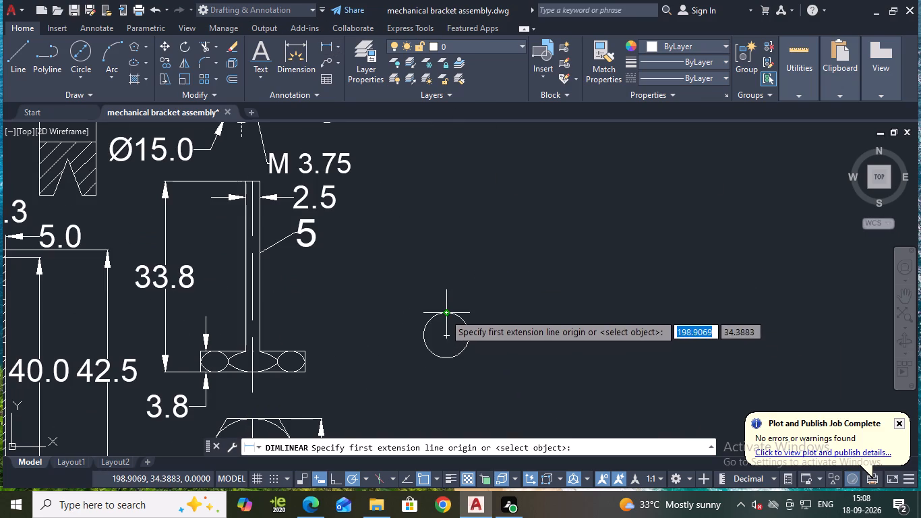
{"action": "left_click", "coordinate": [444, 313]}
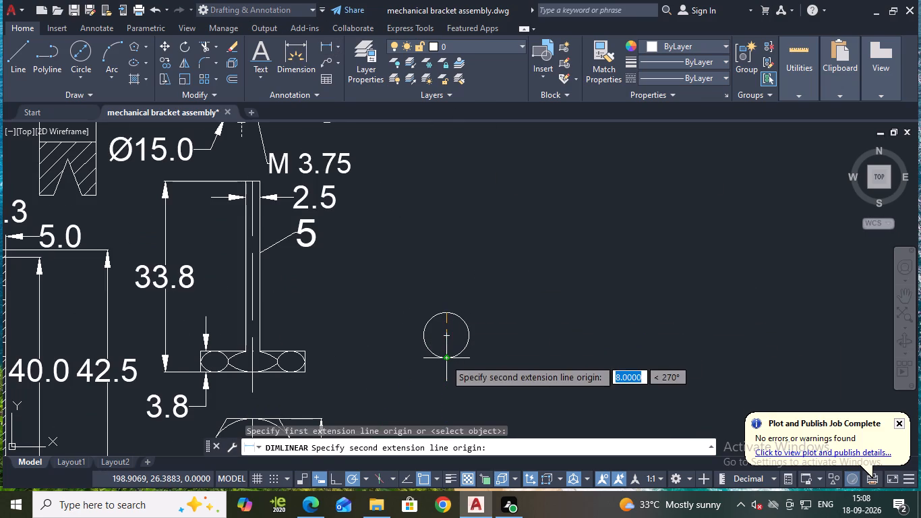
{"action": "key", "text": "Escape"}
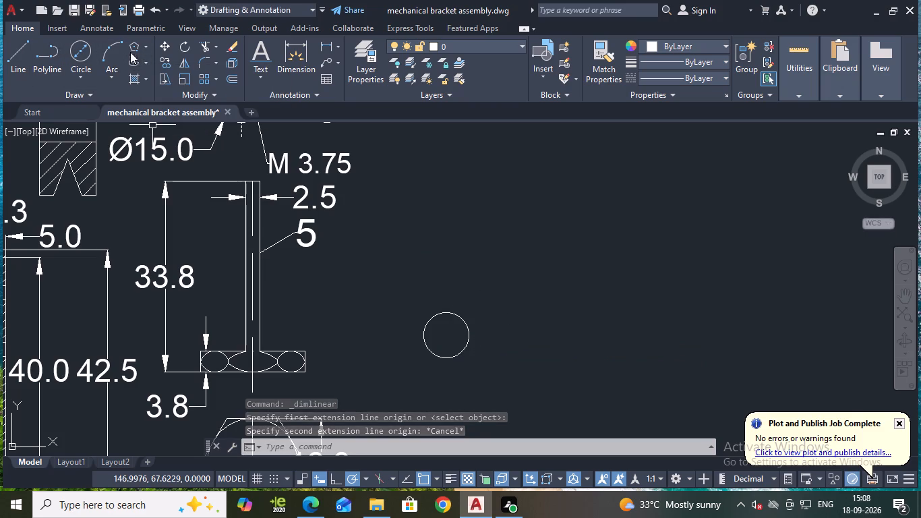
Draw a six-sided polygon centred on the new circle and circumscribed about it, with radius 4 and flat top and bottom edges.
{"action": "left_click", "coordinate": [130, 49]}
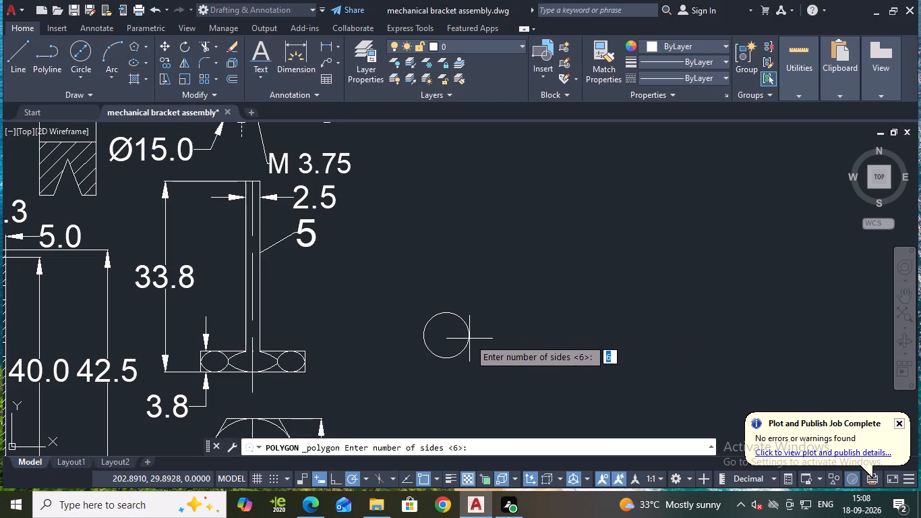
{"action": "key", "text": "Return"}
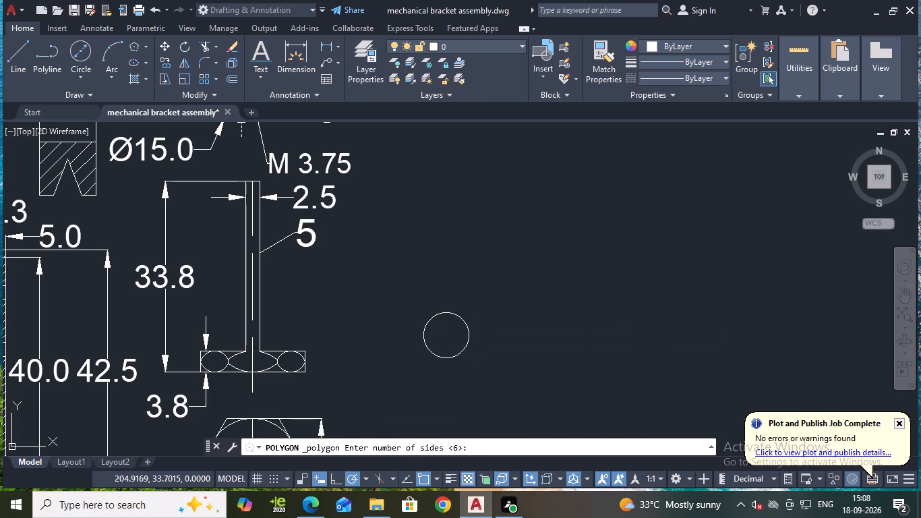
{"action": "left_click", "coordinate": [446, 336]}
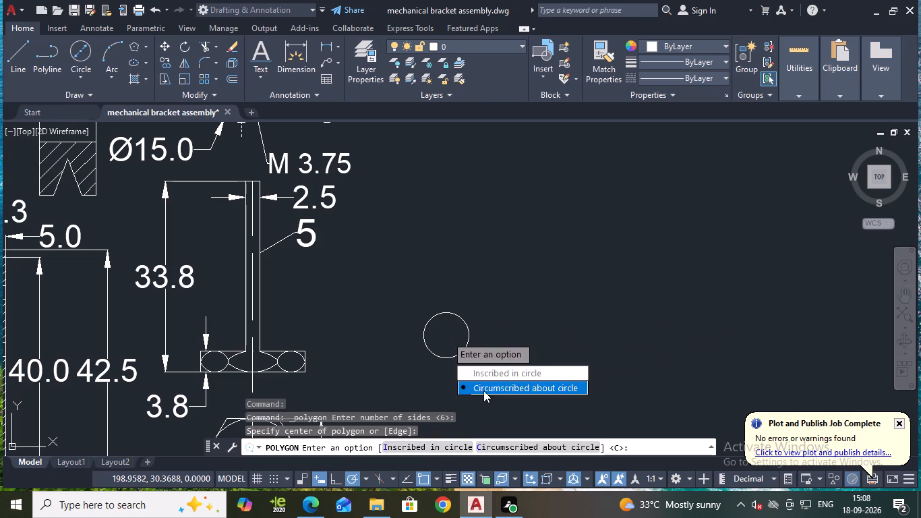
{"action": "left_click_drag", "start_coordinate": [483, 391], "coordinate": [446, 336]}
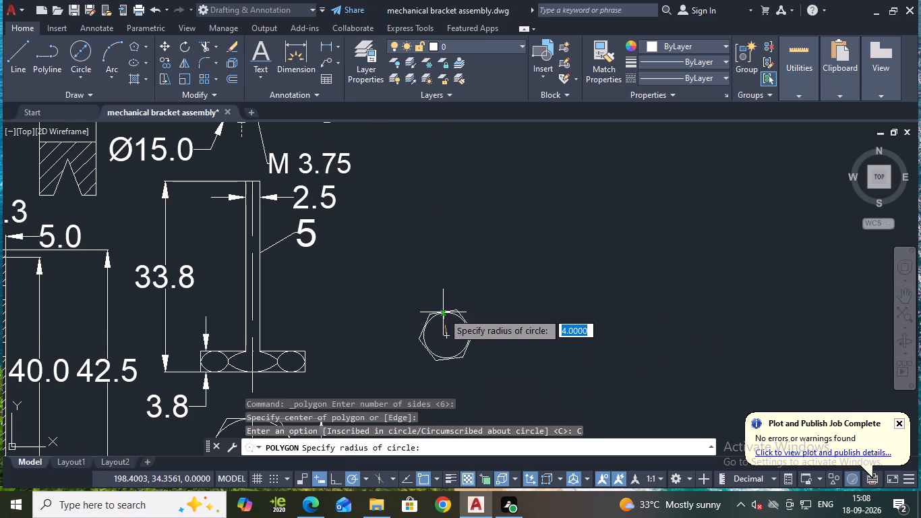
{"action": "left_click", "coordinate": [444, 314]}
{"action": "key", "text": "Escape"}
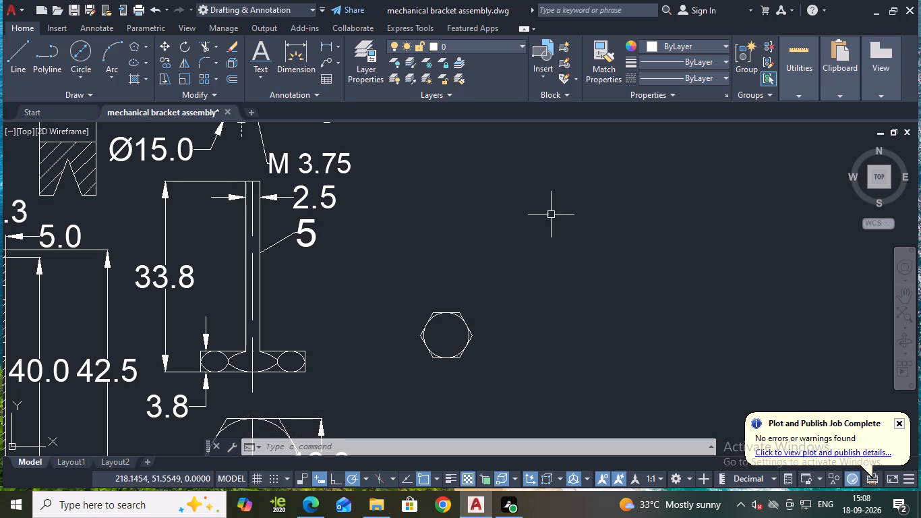
Draw a vertical line about 31 units long upward from the centre of the new hexagon.
{"action": "left_click", "coordinate": [20, 46]}
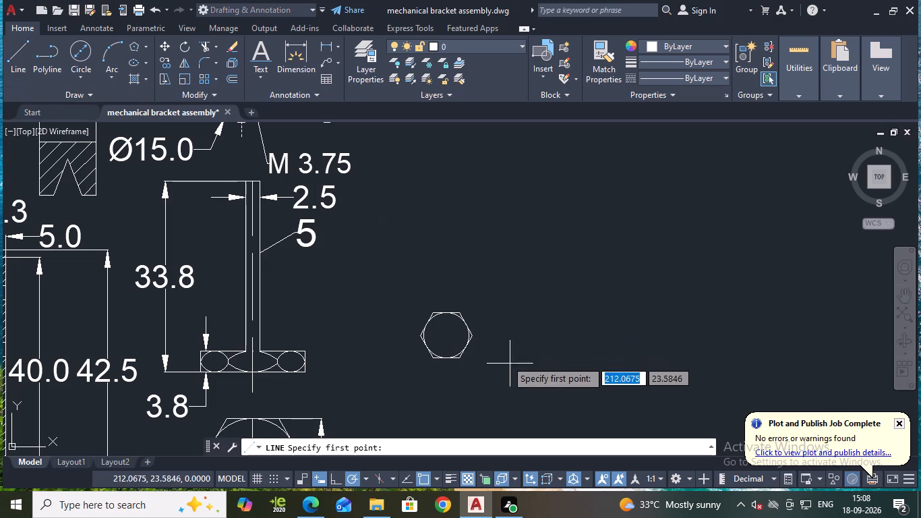
{"action": "left_click", "coordinate": [444, 335]}
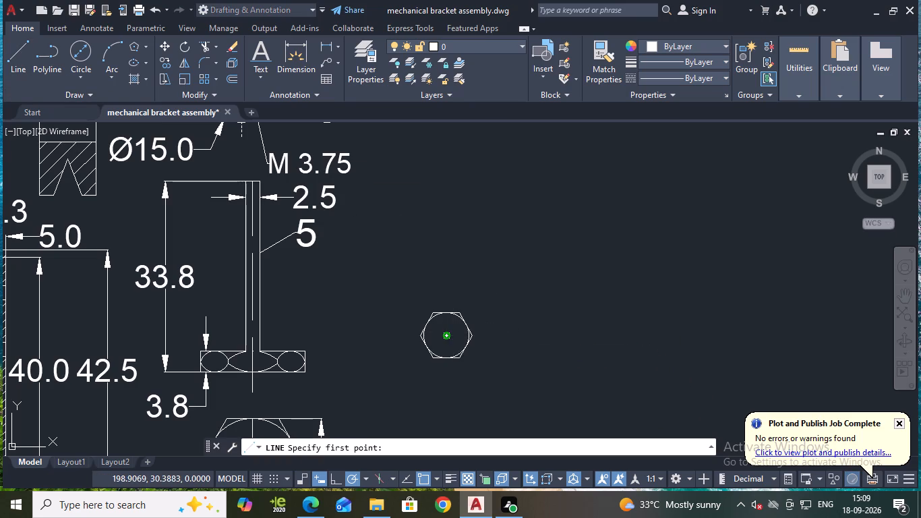
{"action": "left_click", "coordinate": [446, 160]}
{"action": "key", "text": "Escape"}
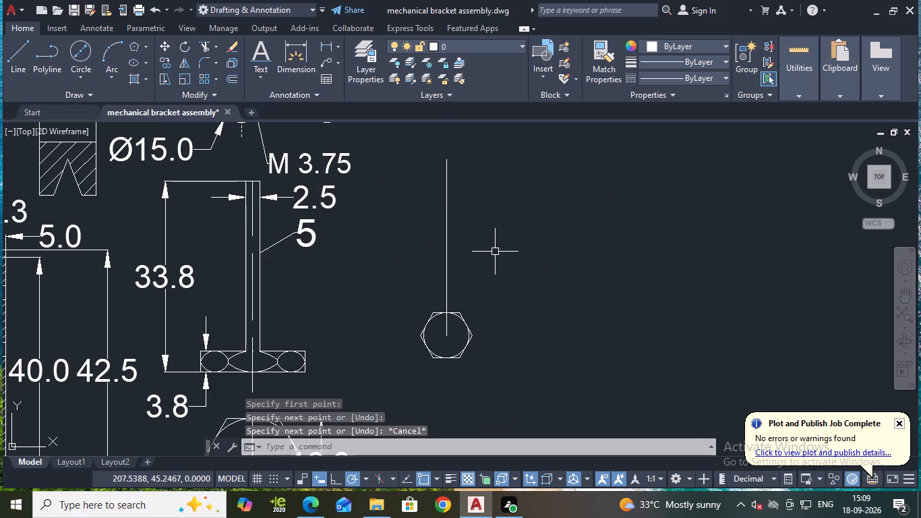
Project vertical lines upward from the hexagon's left and right corners, about 14 and 16 units long.
{"action": "key", "text": "l"}
{"action": "key", "text": "Return"}
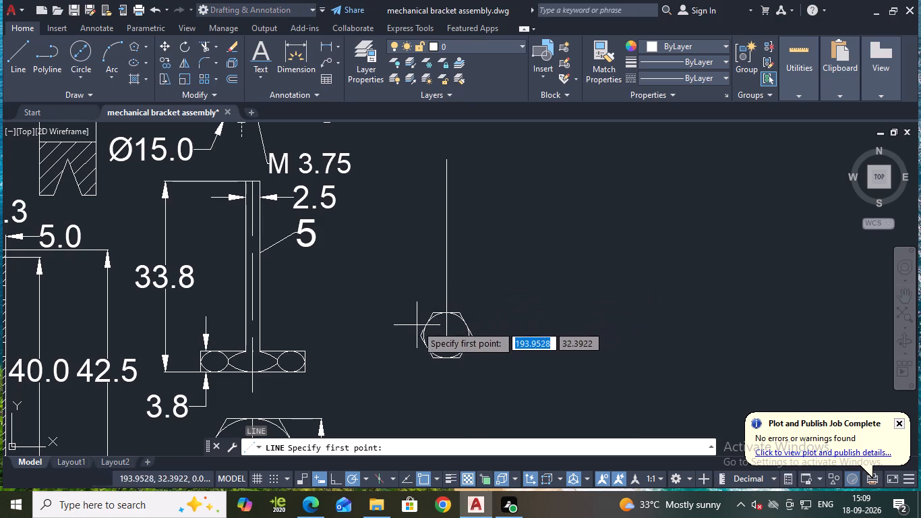
{"action": "left_click", "coordinate": [421, 337]}
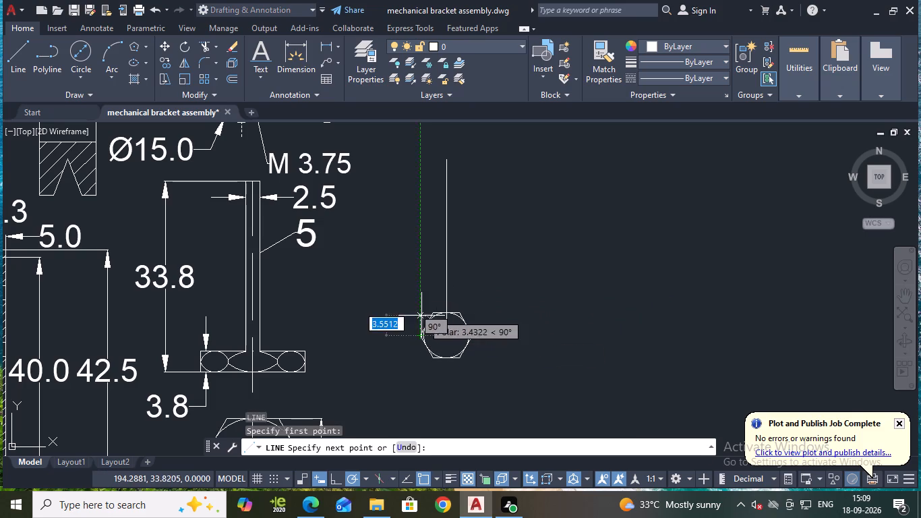
{"action": "left_click", "coordinate": [421, 257]}
{"action": "key", "text": "Escape"}
{"action": "key", "text": "space"}
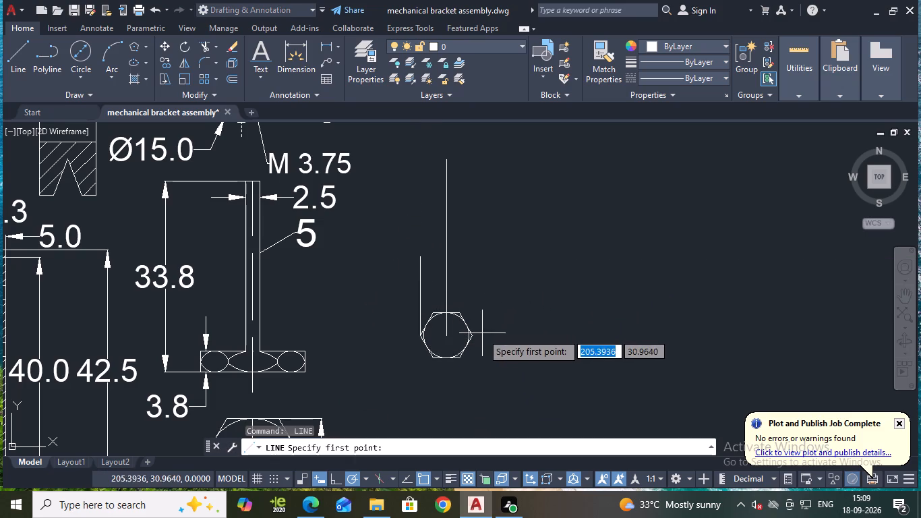
{"action": "left_click", "coordinate": [473, 335]}
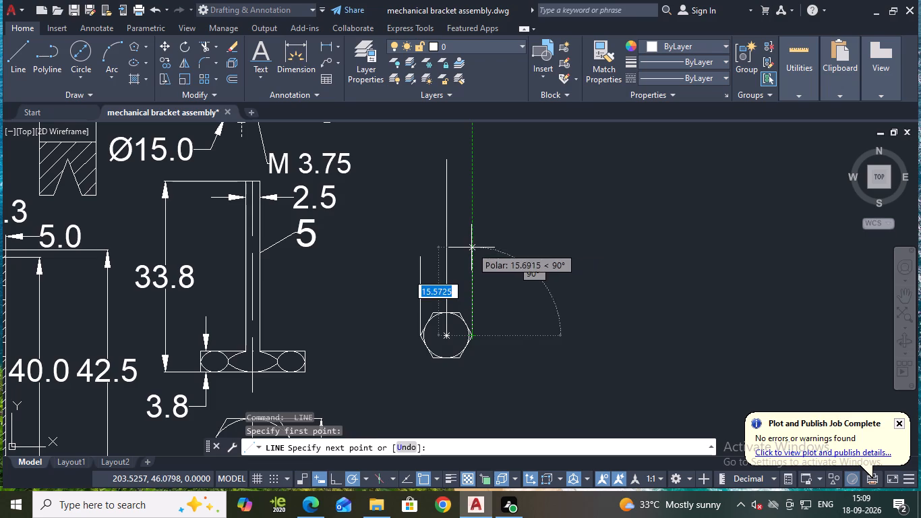
{"action": "left_click", "coordinate": [471, 248]}
{"action": "key", "text": "Escape"}
Draw a horizontal line above the hexagon, crossing all three vertical lines and overhanging the outer ones on both sides.
{"action": "key", "text": "space"}
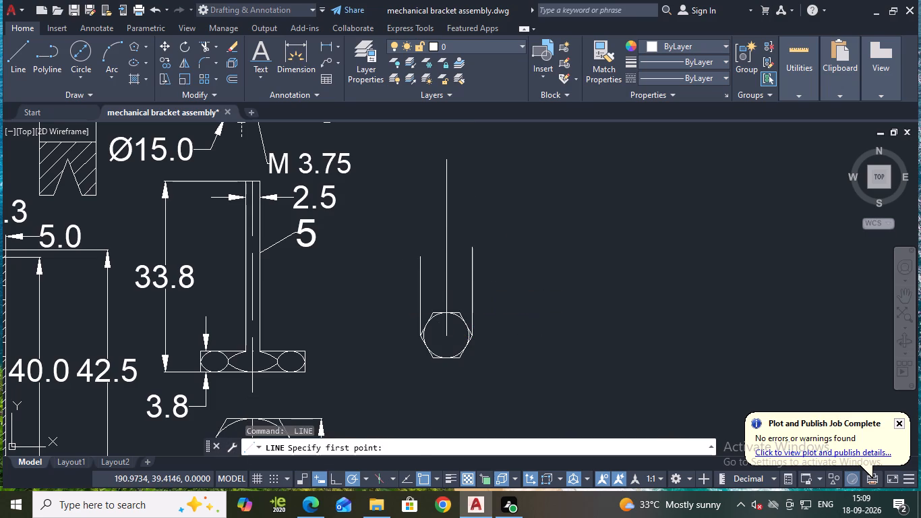
{"action": "left_click", "coordinate": [401, 285]}
{"action": "left_click", "coordinate": [496, 284]}
{"action": "key", "text": "Escape"}
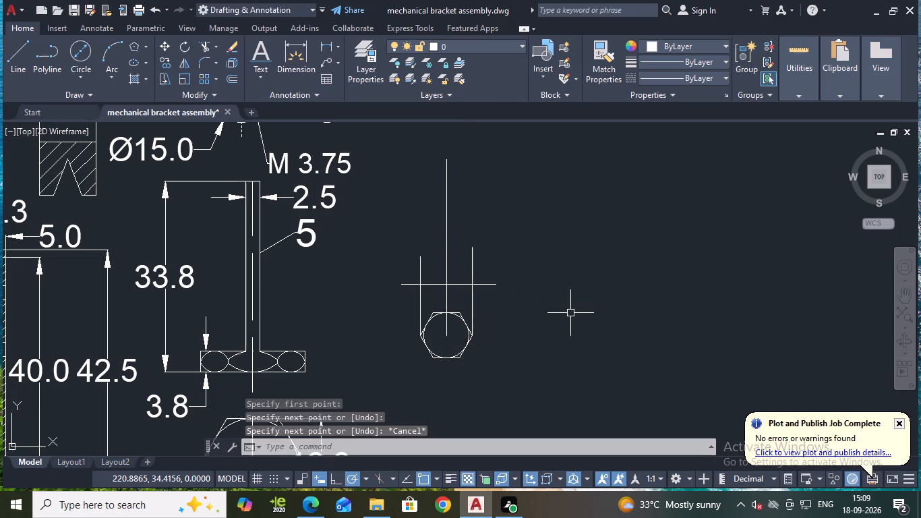
Trim the vertical lines between the hexagon and the horizontal line, and trim the horizontal line's ends back to the outer verticals.
{"action": "type", "text": "TR"}
{"action": "key", "text": "Return"}
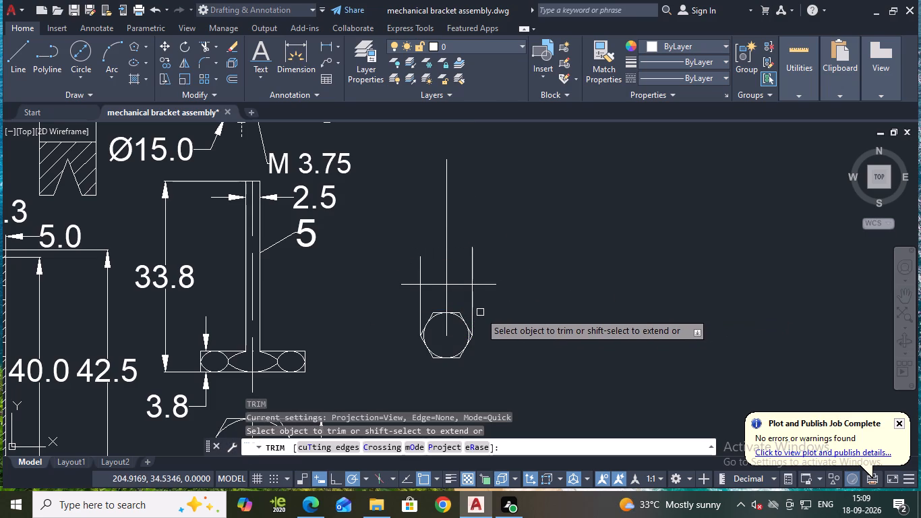
{"action": "left_click_drag", "start_coordinate": [480, 312], "coordinate": [413, 293]}
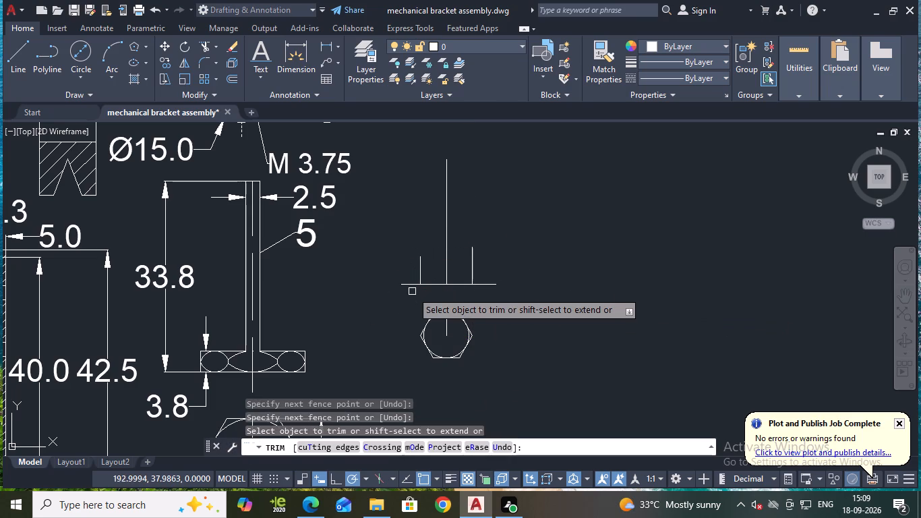
{"action": "left_click", "coordinate": [409, 287]}
{"action": "left_click", "coordinate": [487, 287]}
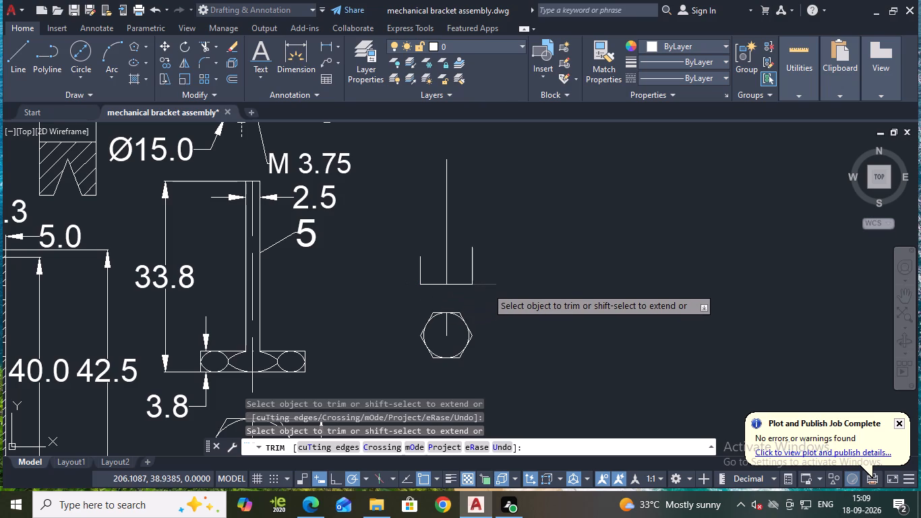
{"action": "key", "text": "Escape"}
Offset the horizontal base line upward by 6 to form the top edge of the bolt head's side view.
{"action": "key", "text": "o"}
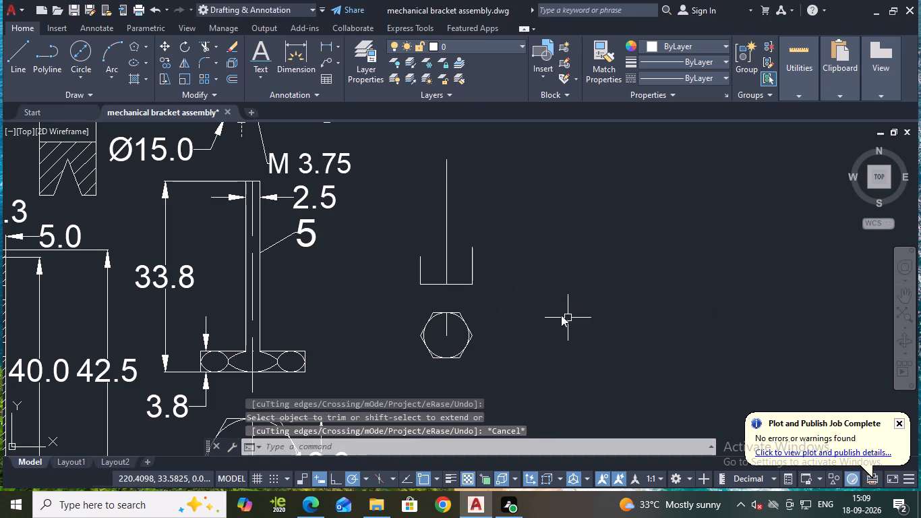
{"action": "key", "text": "Return"}
{"action": "key", "text": "Return"}
{"action": "left_click", "coordinate": [466, 283]}
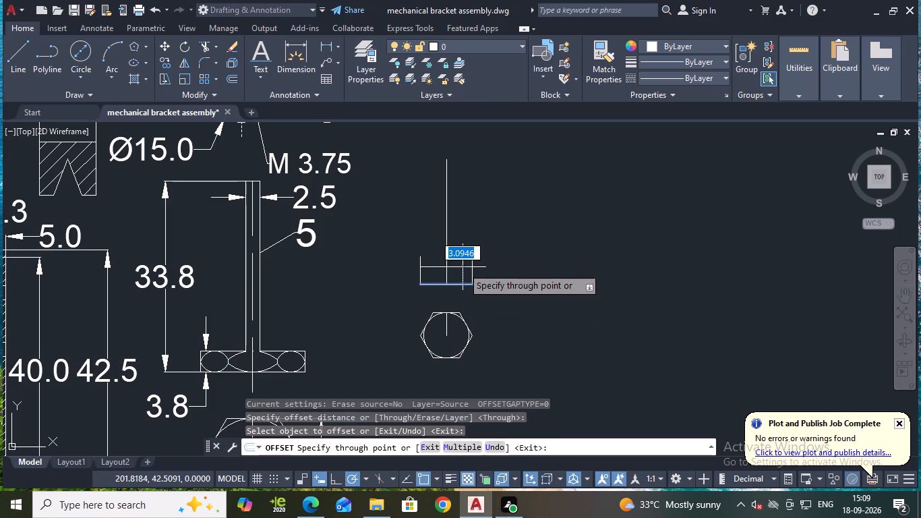
{"action": "key", "text": "6"}
{"action": "key", "text": "Return"}
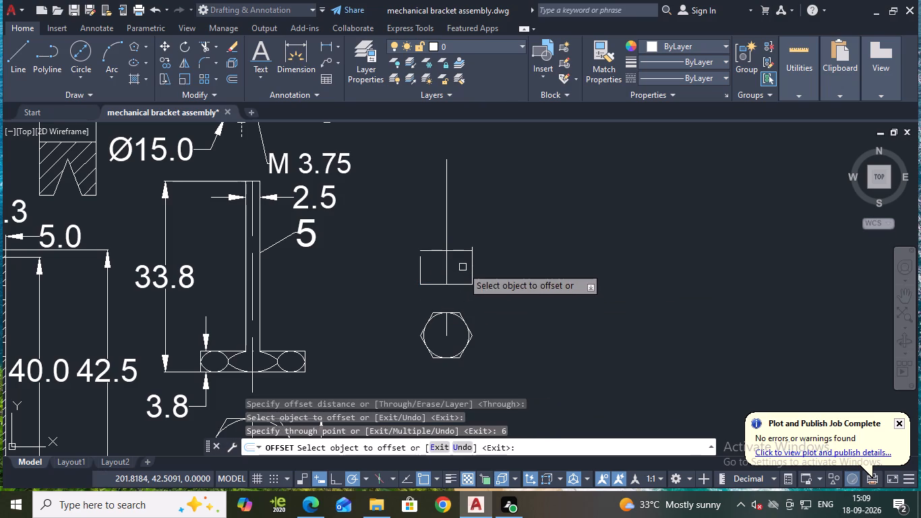
{"action": "key", "text": "Escape"}
Stretch the left vertical up past the head's top edge and trim both side lines flush with that edge.
{"action": "left_click", "coordinate": [421, 262]}
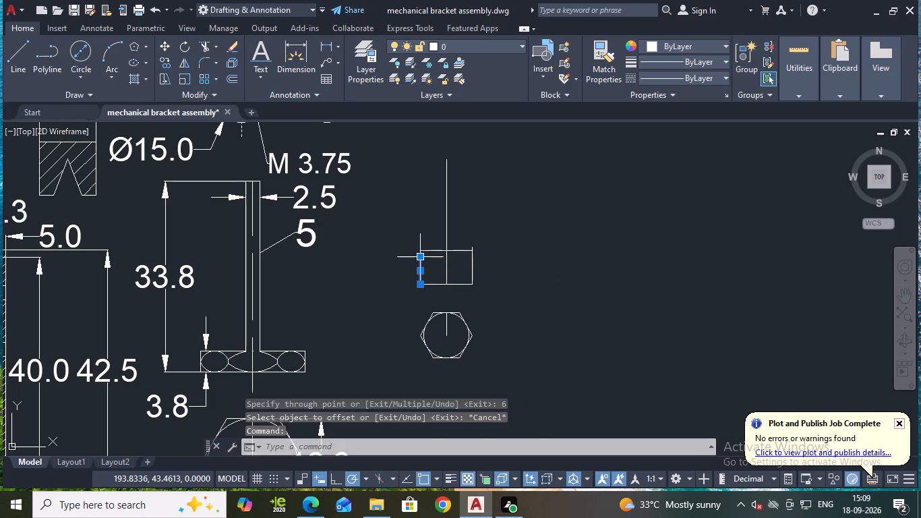
{"action": "scroll", "coordinate": [417, 258], "scroll_direction": "up", "scroll_amount": 3}
{"action": "left_click", "coordinate": [415, 252]}
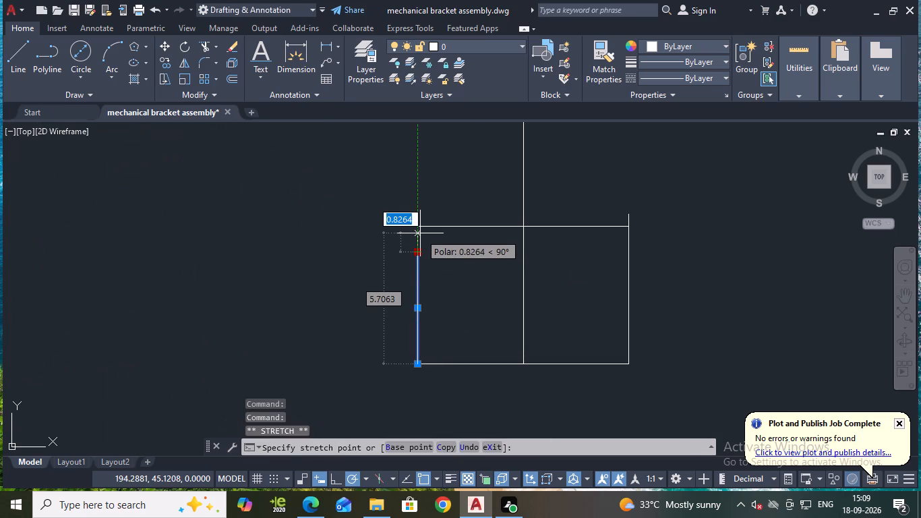
{"action": "left_click", "coordinate": [416, 185]}
{"action": "key", "text": "Escape"}
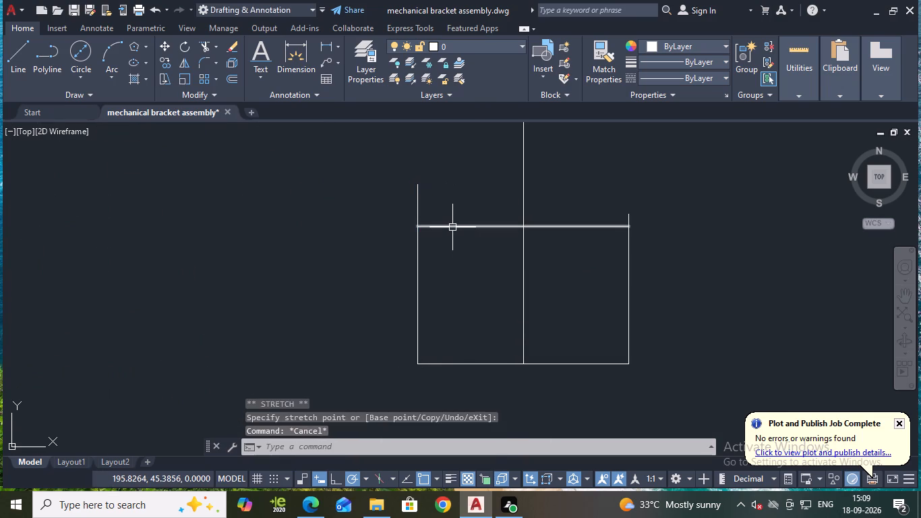
{"action": "left_click", "coordinate": [452, 227]}
{"action": "key", "text": "Escape"}
{"action": "scroll", "coordinate": [587, 249], "scroll_direction": "down", "scroll_amount": 1}
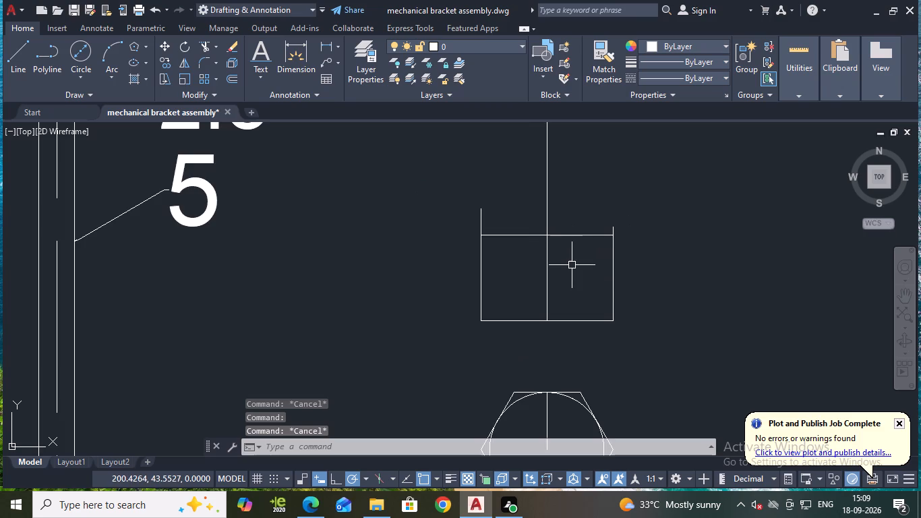
{"action": "type", "text": "TR"}
{"action": "key", "text": "Return"}
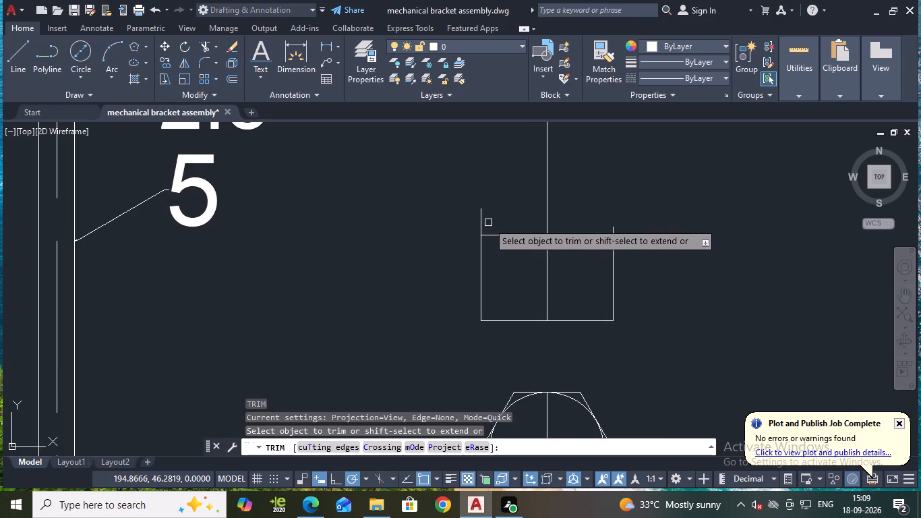
{"action": "left_click", "coordinate": [483, 223]}
{"action": "left_click", "coordinate": [612, 227]}
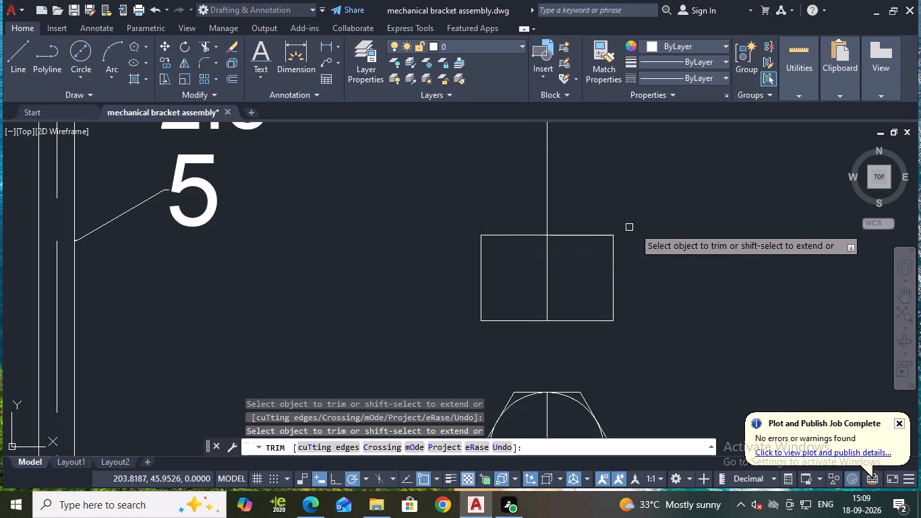
{"action": "key", "text": "Escape"}
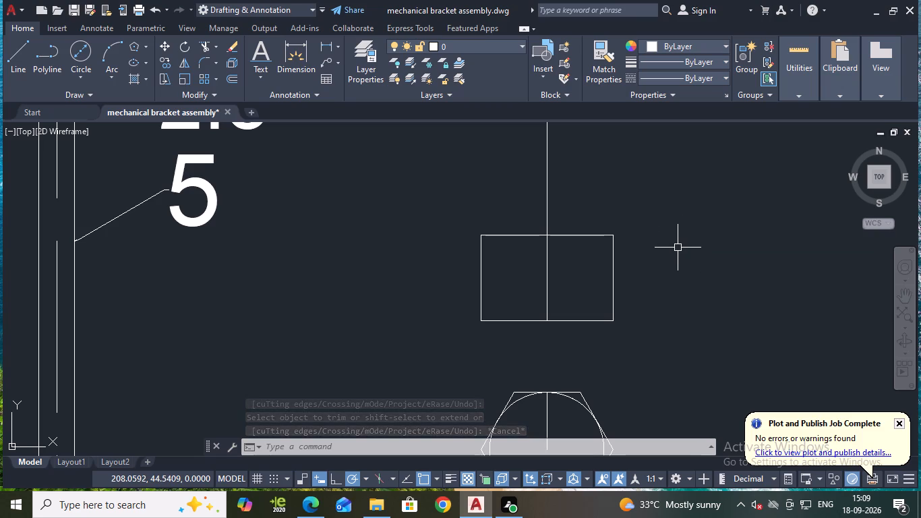
Offset the head's top edge upward by 27.25 to mark the end of the shank.
{"action": "key", "text": "o"}
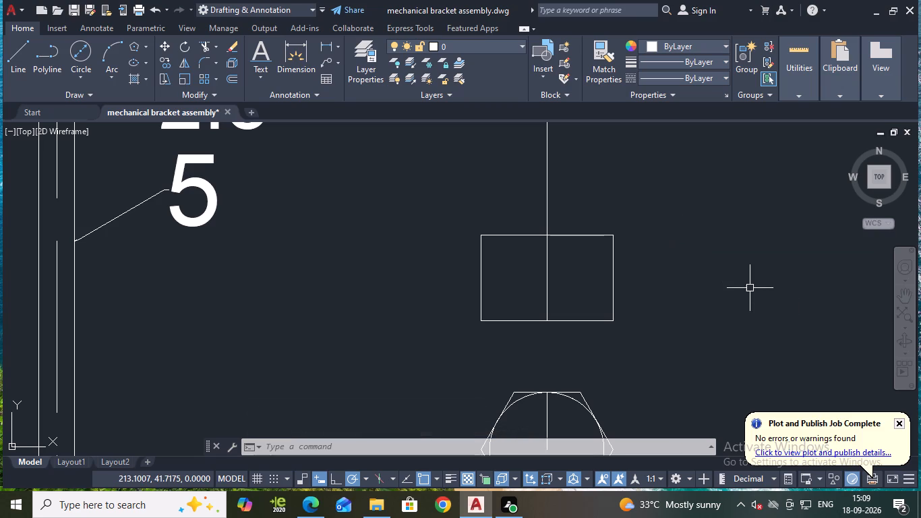
{"action": "key", "text": "Return"}
{"action": "key", "text": "Return"}
{"action": "left_click", "coordinate": [595, 234]}
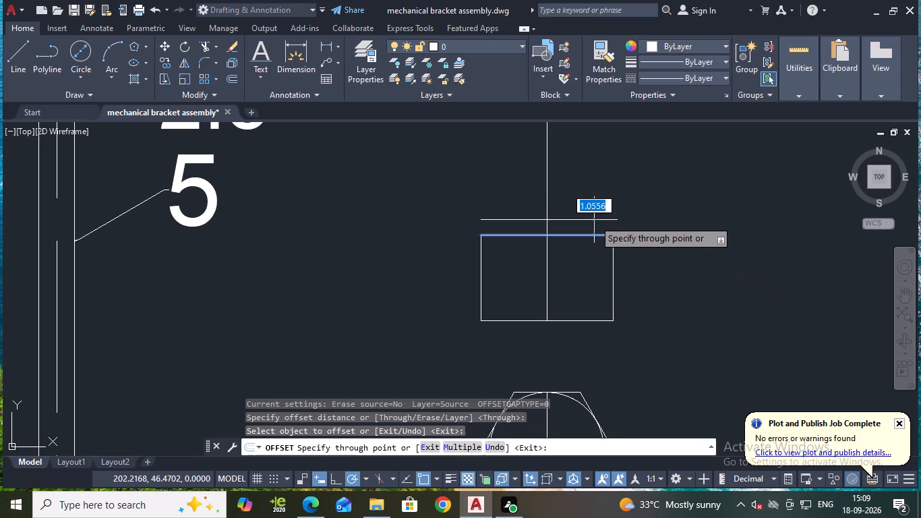
{"action": "type", "text": "27.25"}
{"action": "key", "text": "Return"}
{"action": "scroll", "coordinate": [593, 219], "scroll_direction": "down", "scroll_amount": 2}
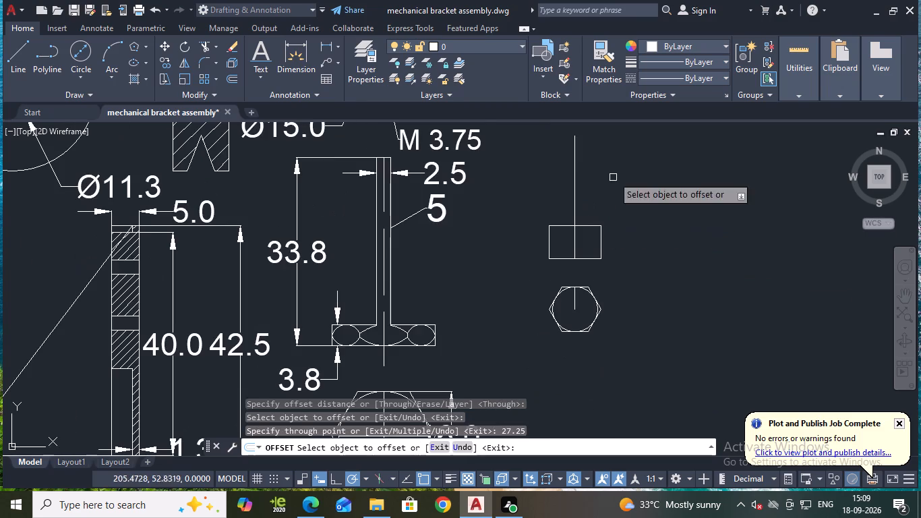
{"action": "scroll", "coordinate": [578, 236], "scroll_direction": "down", "scroll_amount": 1}
{"action": "scroll", "coordinate": [594, 186], "scroll_direction": "up", "scroll_amount": 1}
{"action": "key", "text": "Escape"}
Stretch the vertical centre line's upper end up to the horizontal line marking the end of the shank.
{"action": "left_click", "coordinate": [561, 197]}
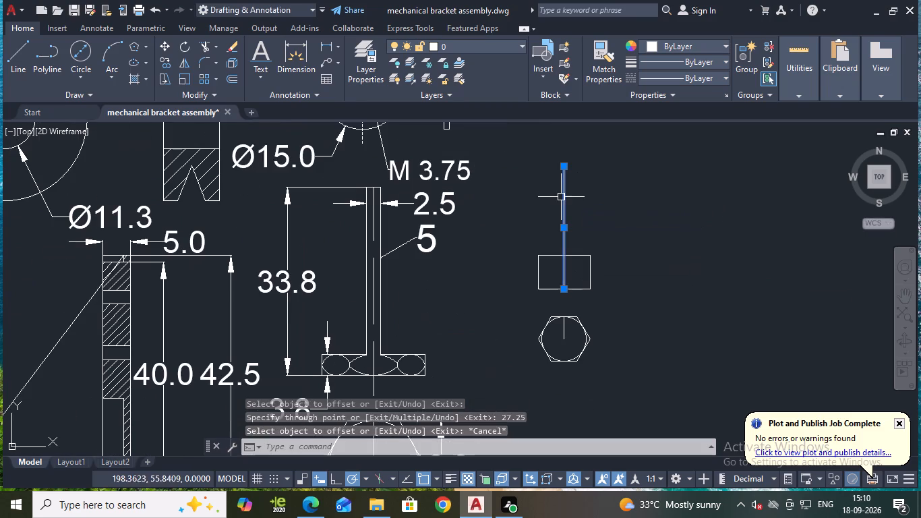
{"action": "left_click", "coordinate": [565, 165]}
{"action": "middle_click_drag", "start_coordinate": [565, 165], "coordinate": [558, 256]}
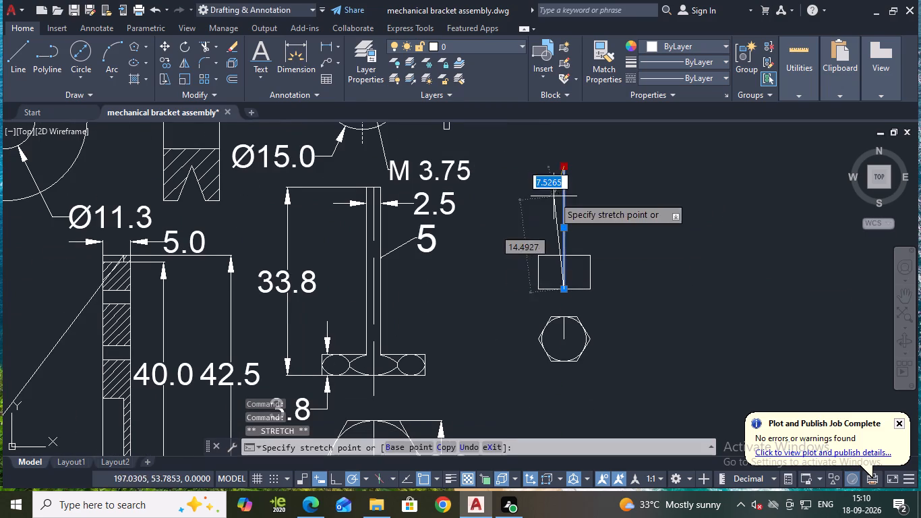
{"action": "middle_click_drag", "start_coordinate": [555, 165], "coordinate": [556, 298]}
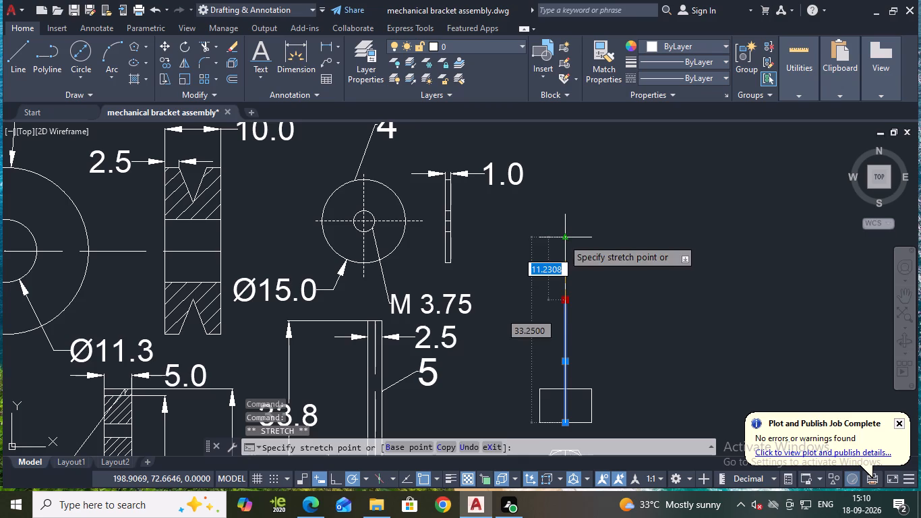
{"action": "left_click", "coordinate": [563, 239]}
{"action": "key", "text": "Escape"}
Offset the vertical centre line by 1.875 to both sides to form the shank's outer edges.
{"action": "middle_click_drag", "start_coordinate": [614, 287], "coordinate": [578, 268]}
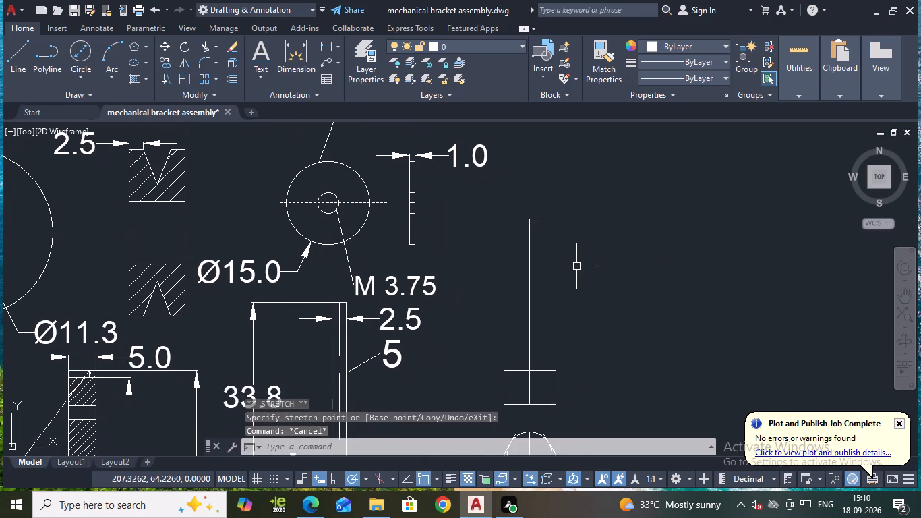
{"action": "key", "text": "o"}
{"action": "key", "text": "Return"}
{"action": "key", "text": "Return"}
{"action": "scroll", "coordinate": [539, 281], "scroll_direction": "up", "scroll_amount": 1}
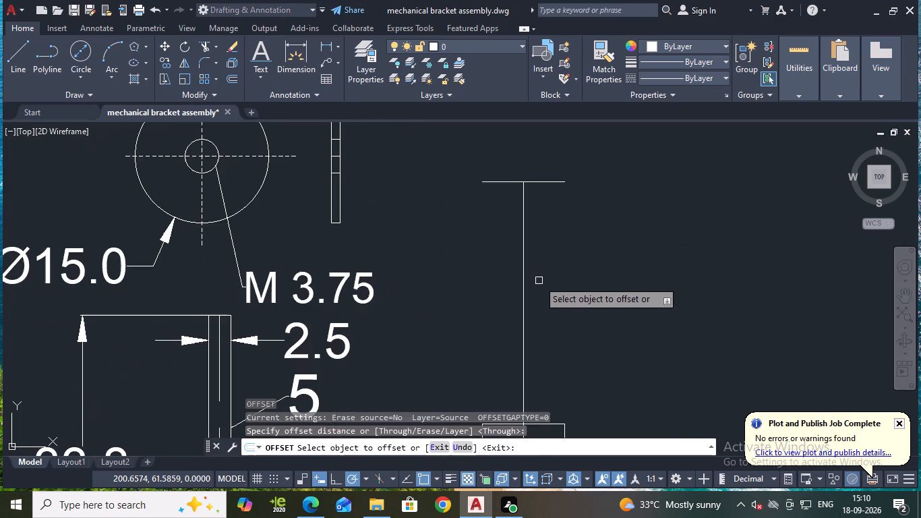
{"action": "left_click", "coordinate": [525, 270]}
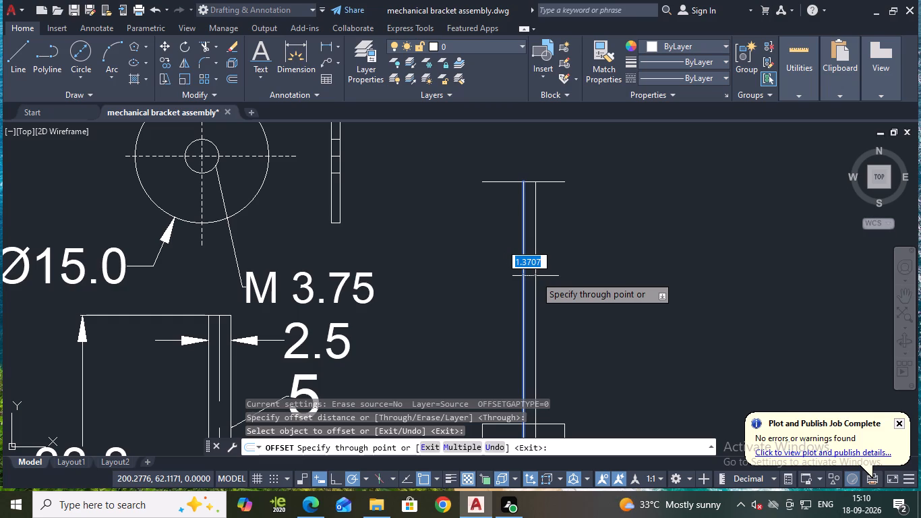
{"action": "type", "text": "1.875"}
{"action": "key", "text": "Return"}
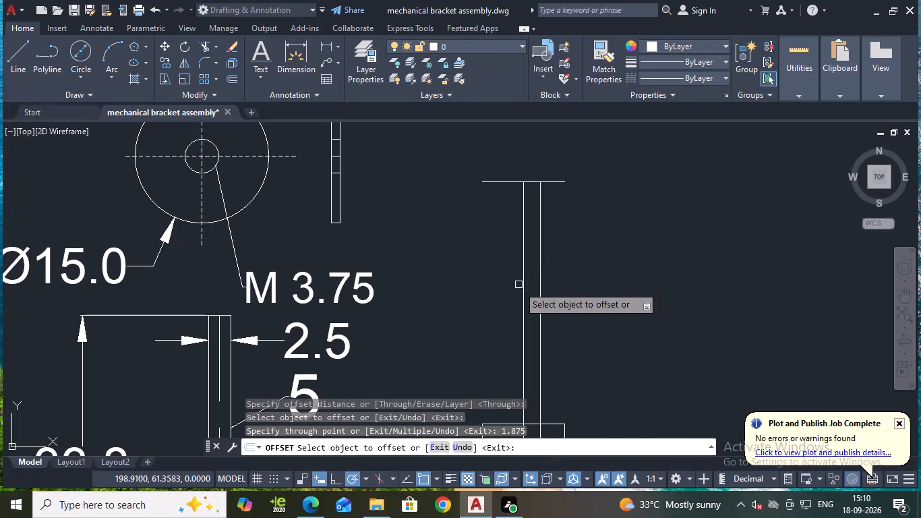
{"action": "left_click", "coordinate": [525, 289]}
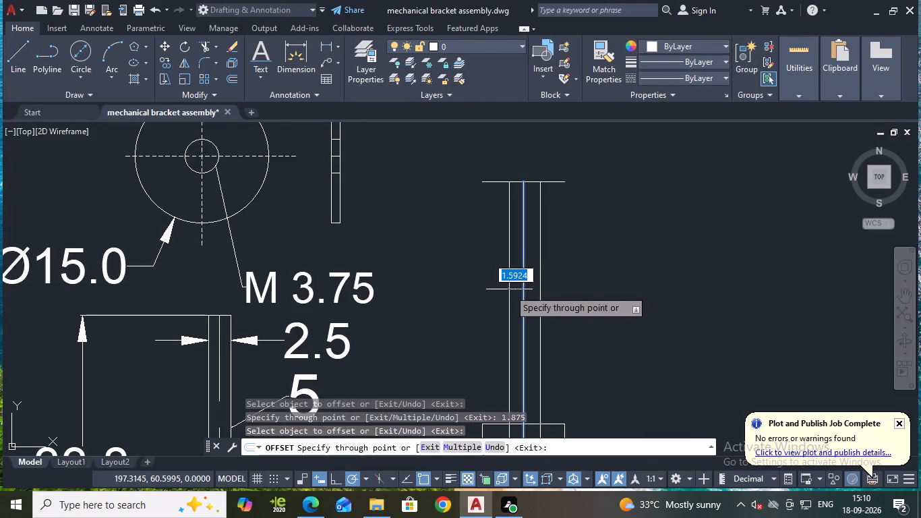
{"action": "type", "text": "1."}
{"action": "key", "text": "8"}
{"action": "type", "text": "75"}
{"action": "key", "text": "Return"}
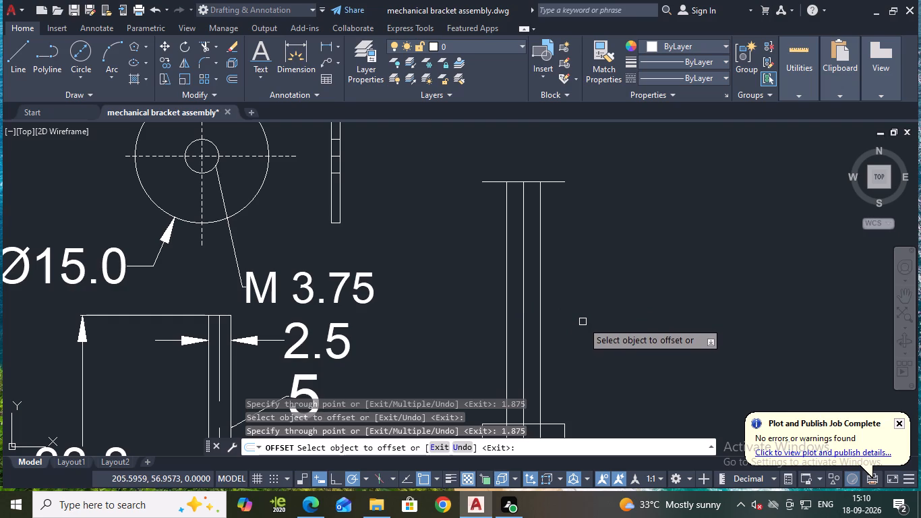
{"action": "key", "text": "Escape"}
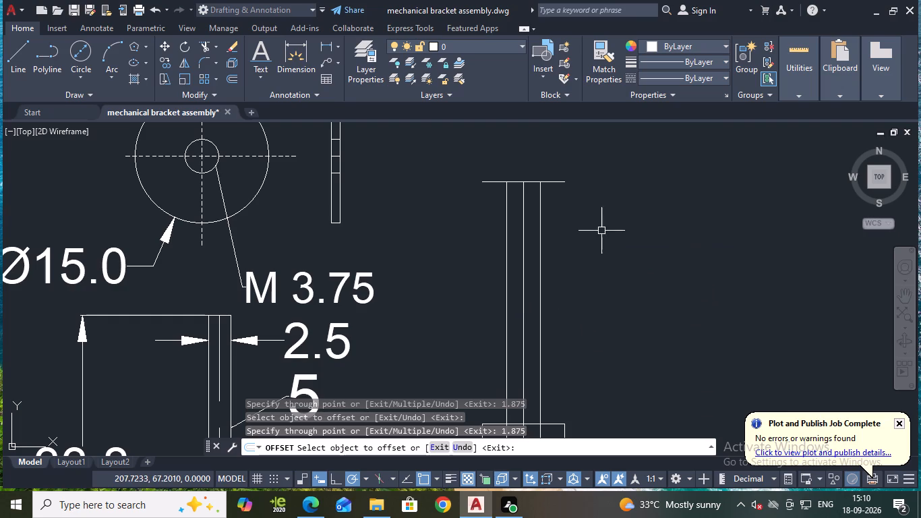
Trim the horizontal shank end line back to the shank's two outer edges.
{"action": "type", "text": "TR"}
{"action": "key", "text": "Return"}
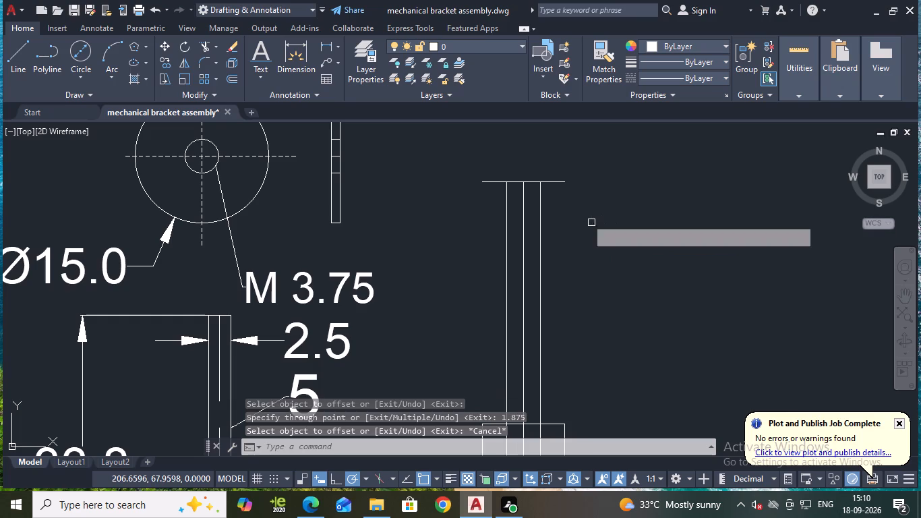
{"action": "left_click", "coordinate": [554, 180]}
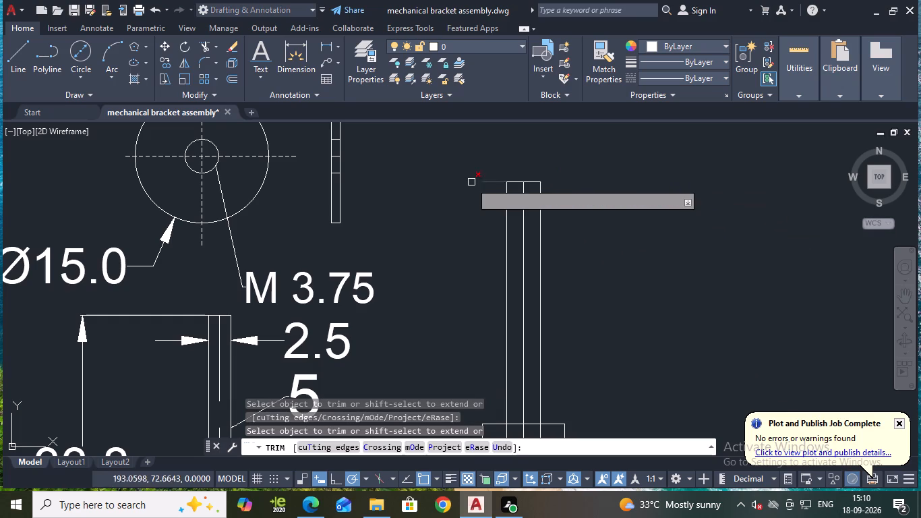
{"action": "left_click", "coordinate": [488, 184]}
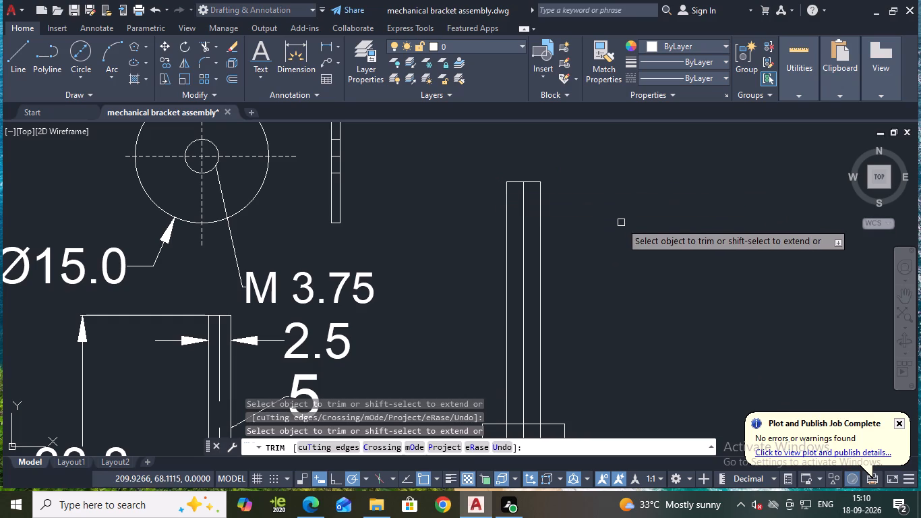
{"action": "key", "text": "Escape"}
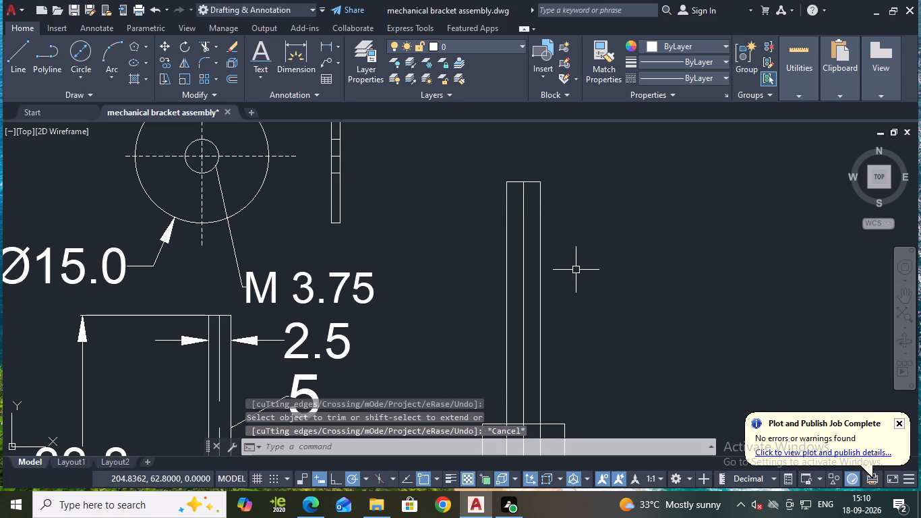
Offset both outer shank edges inward by 0.5 to form the thread lines.
{"action": "key", "text": "o"}
{"action": "key", "text": "Return"}
{"action": "key", "text": "Return"}
{"action": "left_click", "coordinate": [543, 282]}
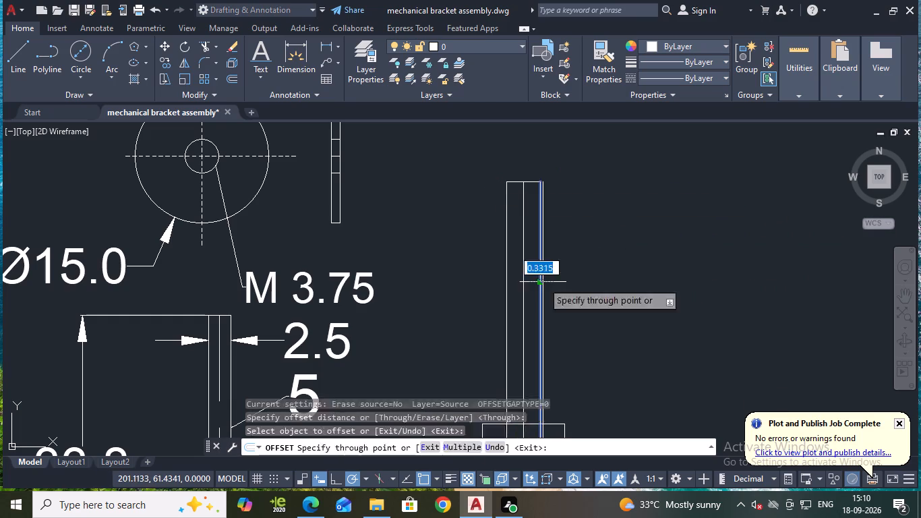
{"action": "key", "text": "period"}
{"action": "key", "text": "5"}
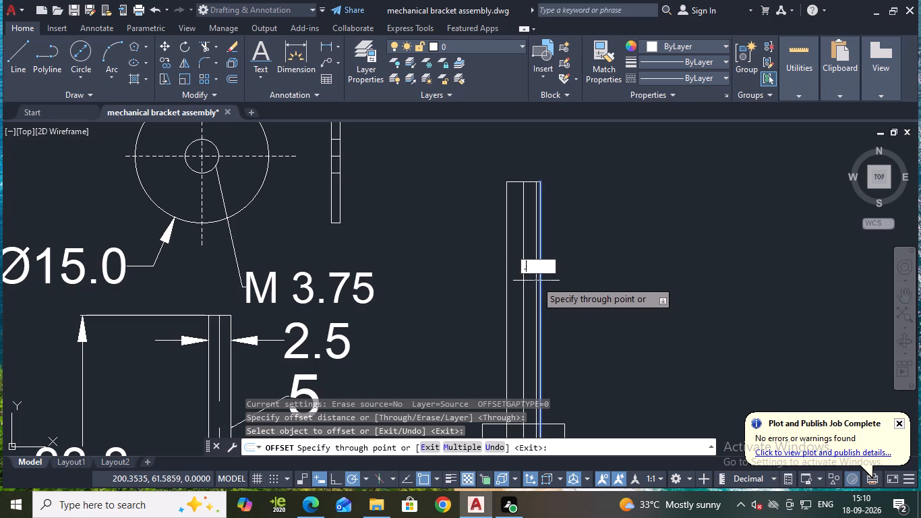
{"action": "key", "text": "Return"}
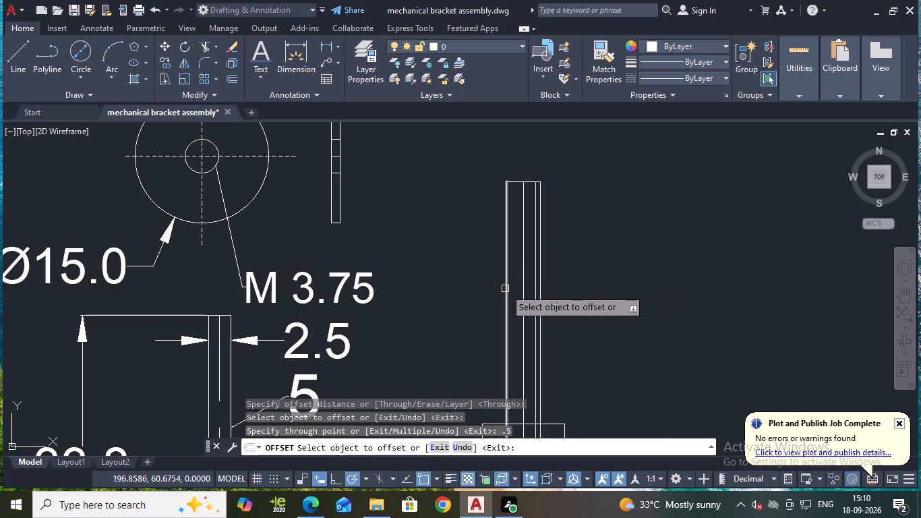
{"action": "left_click", "coordinate": [505, 289]}
{"action": "type", "text": ".5"}
{"action": "key", "text": "Return"}
{"action": "middle_click_drag", "start_coordinate": [632, 355], "coordinate": [622, 164]}
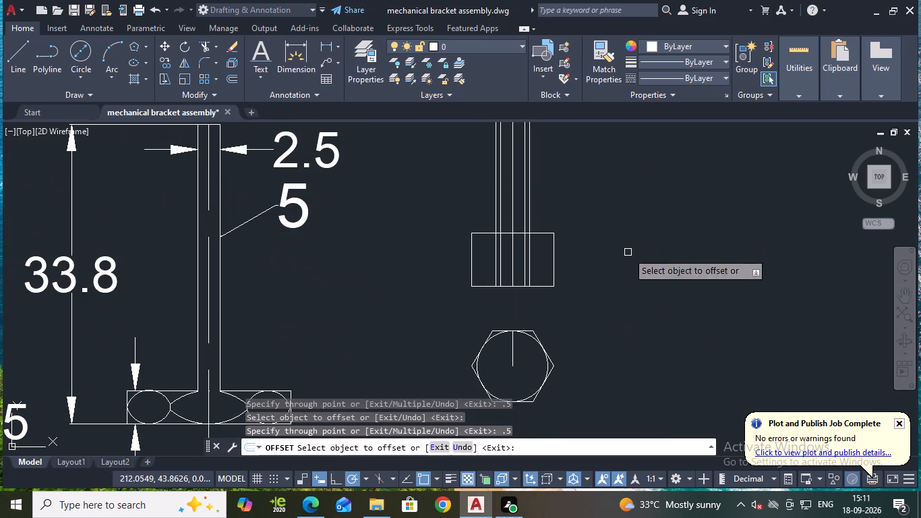
{"action": "key", "text": "Escape"}
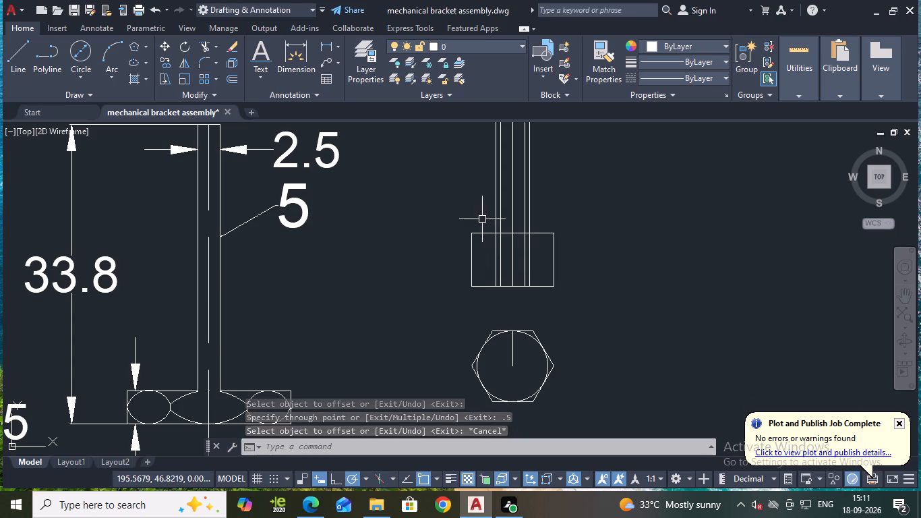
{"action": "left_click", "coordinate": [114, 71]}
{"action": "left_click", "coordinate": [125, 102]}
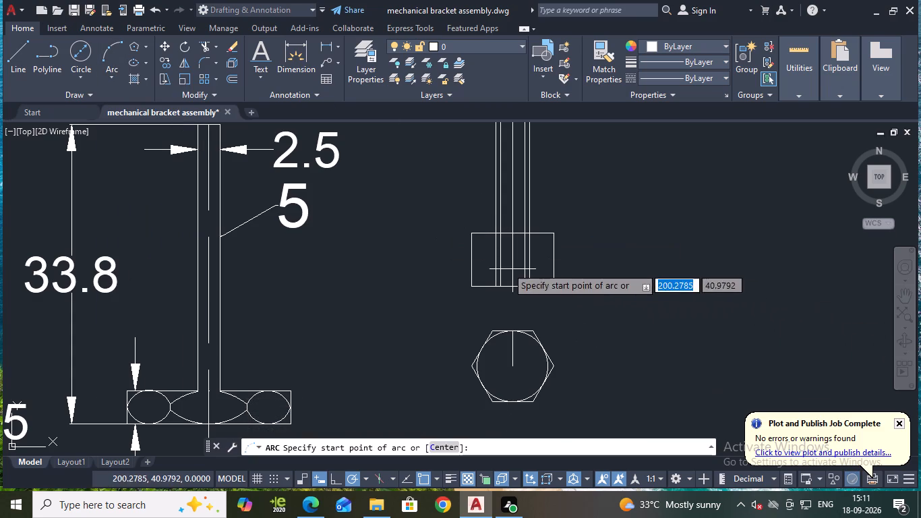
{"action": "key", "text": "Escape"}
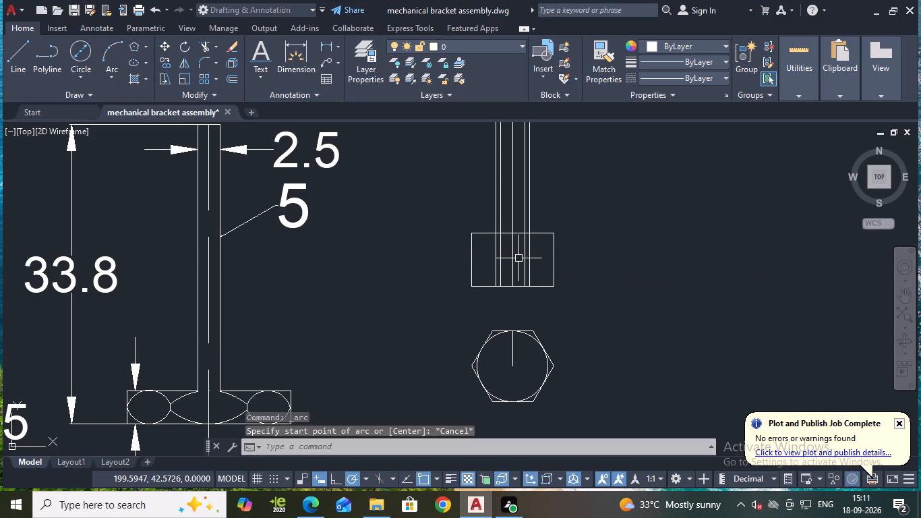
Draw a horizontal line across the bolt head's side view between the midpoints of its two side edges.
{"action": "key", "text": "l"}
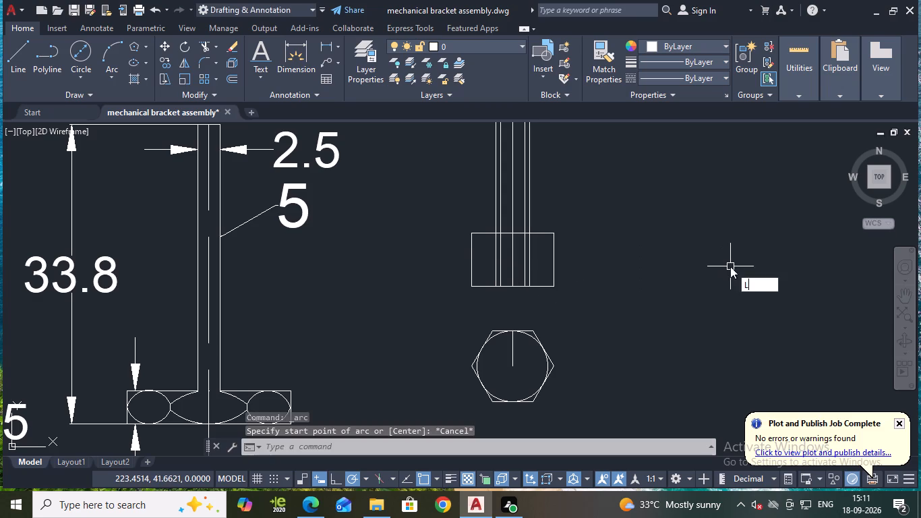
{"action": "key", "text": "Return"}
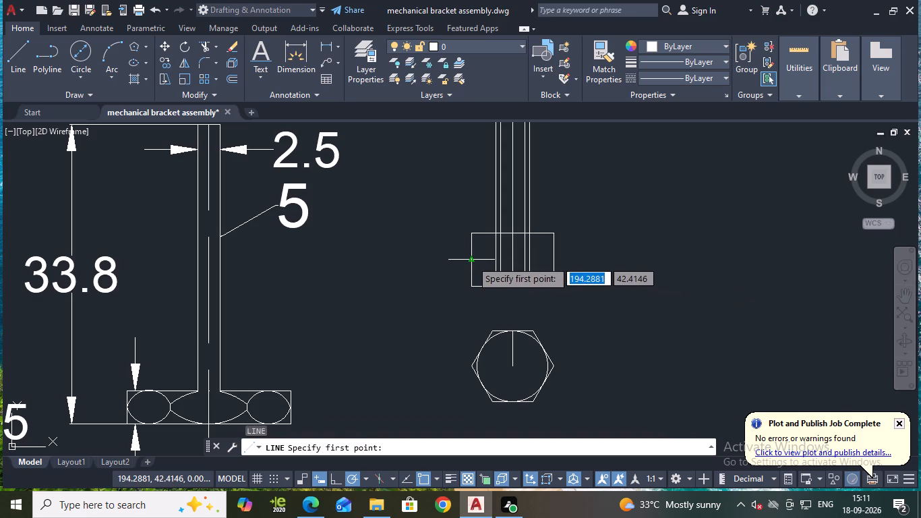
{"action": "left_click", "coordinate": [471, 260]}
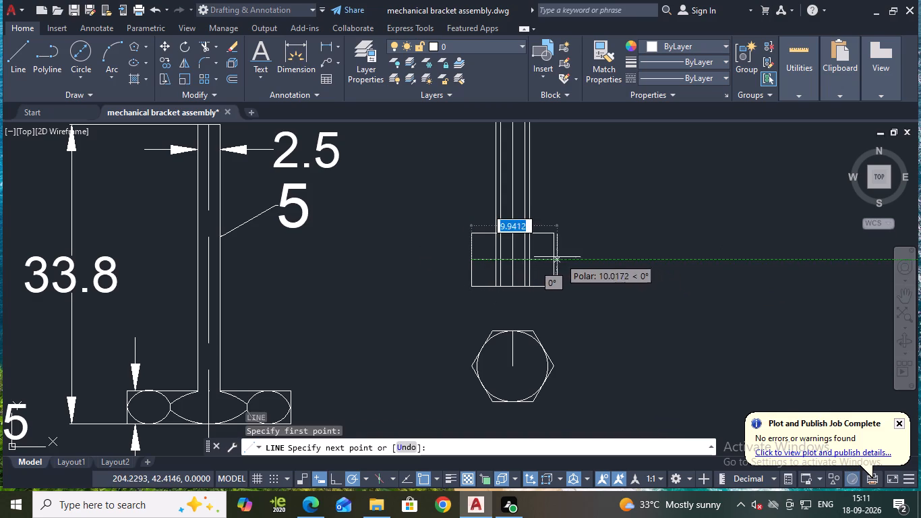
{"action": "left_click", "coordinate": [552, 260]}
{"action": "key", "text": "Escape"}
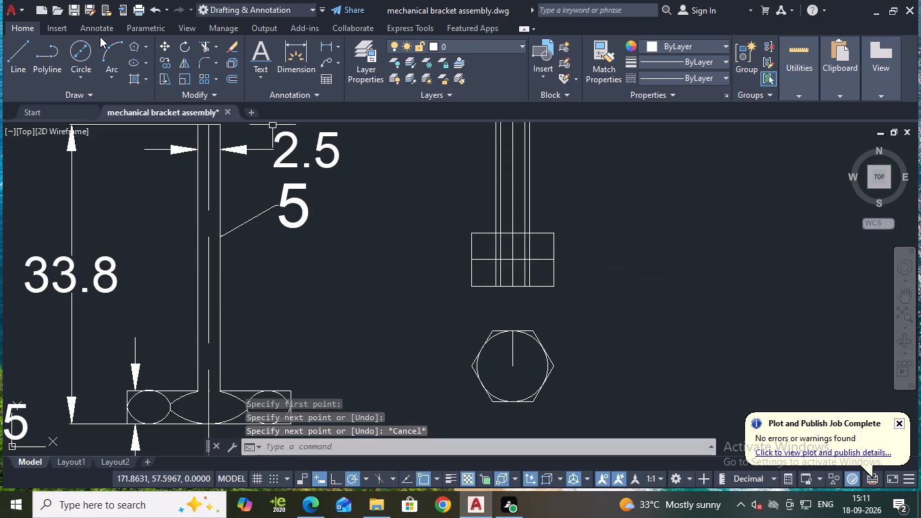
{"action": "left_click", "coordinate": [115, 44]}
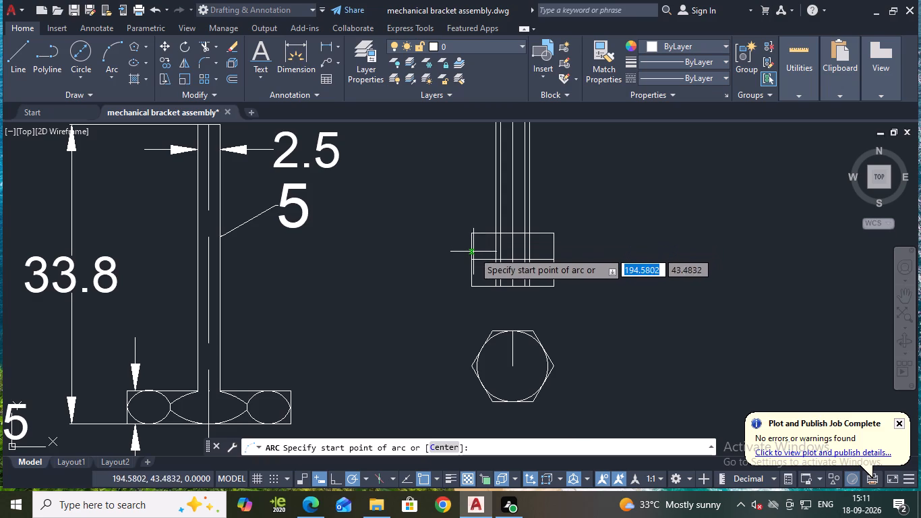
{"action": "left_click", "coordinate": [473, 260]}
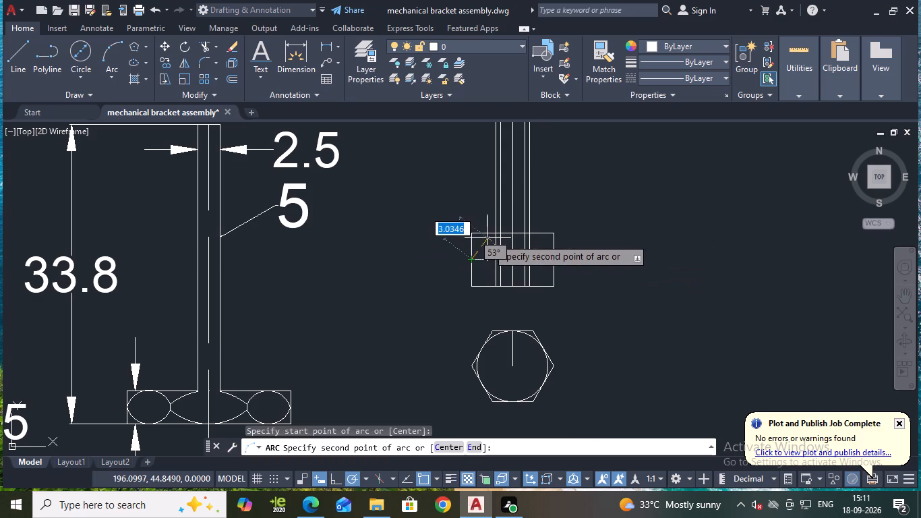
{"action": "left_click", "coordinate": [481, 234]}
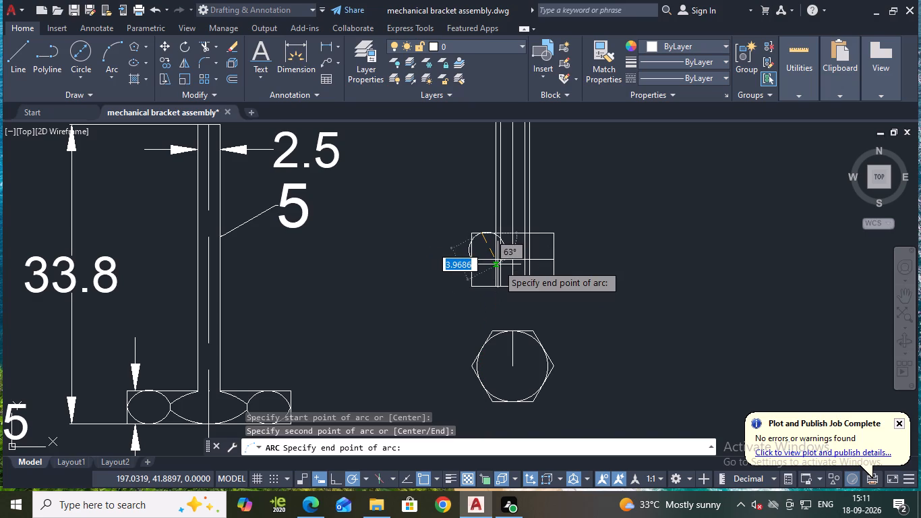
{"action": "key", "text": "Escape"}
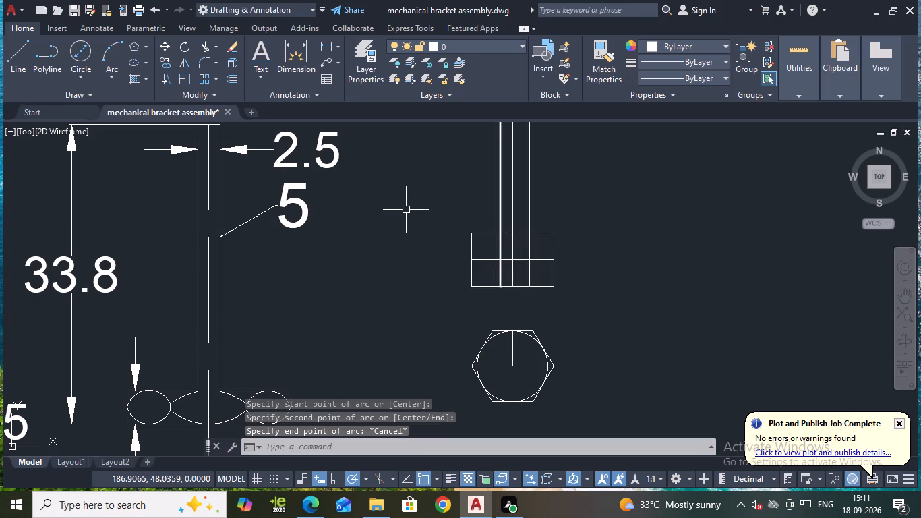
Draw two Tan, Tan, Tan circles against the bolt head's left edge, one above and one below the horizontal mid line.
{"action": "left_click", "coordinate": [81, 74]}
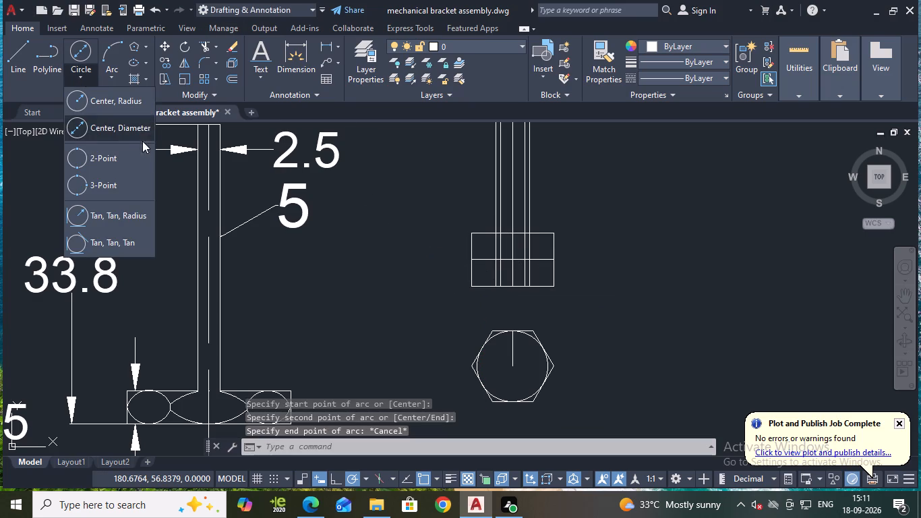
{"action": "left_click", "coordinate": [113, 237]}
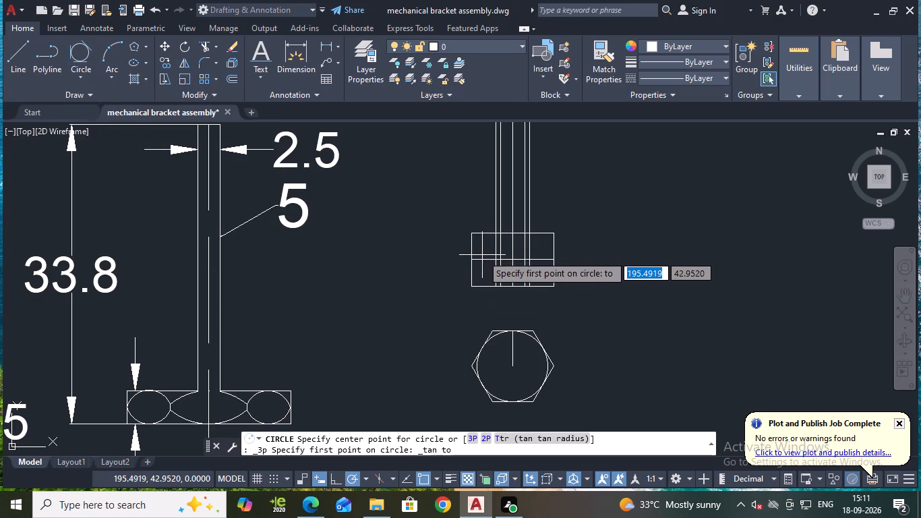
{"action": "left_click", "coordinate": [483, 261]}
{"action": "left_click", "coordinate": [472, 250]}
{"action": "left_click", "coordinate": [479, 233]}
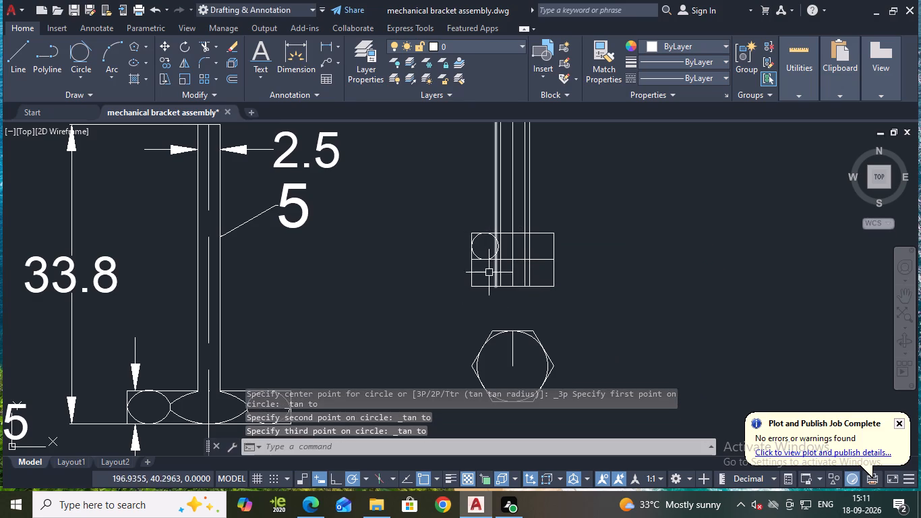
{"action": "left_click", "coordinate": [75, 50]}
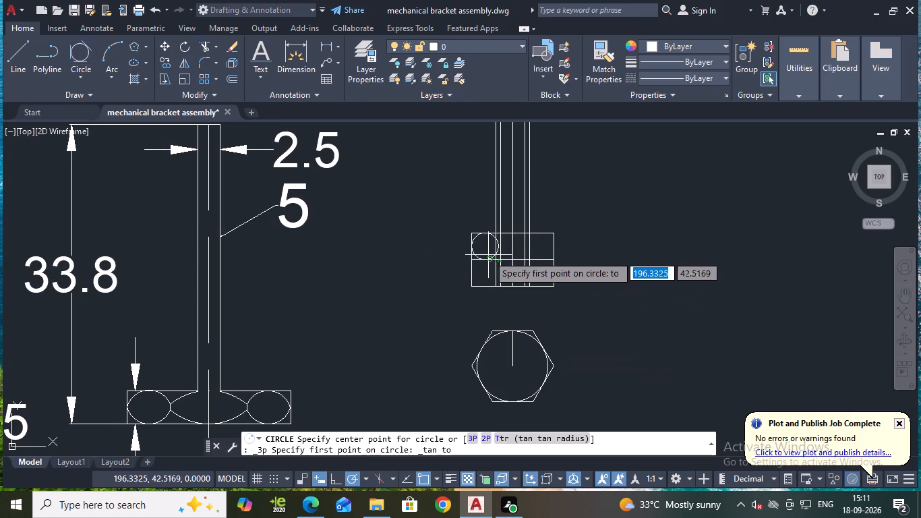
{"action": "left_click", "coordinate": [484, 260]}
{"action": "left_click", "coordinate": [473, 271]}
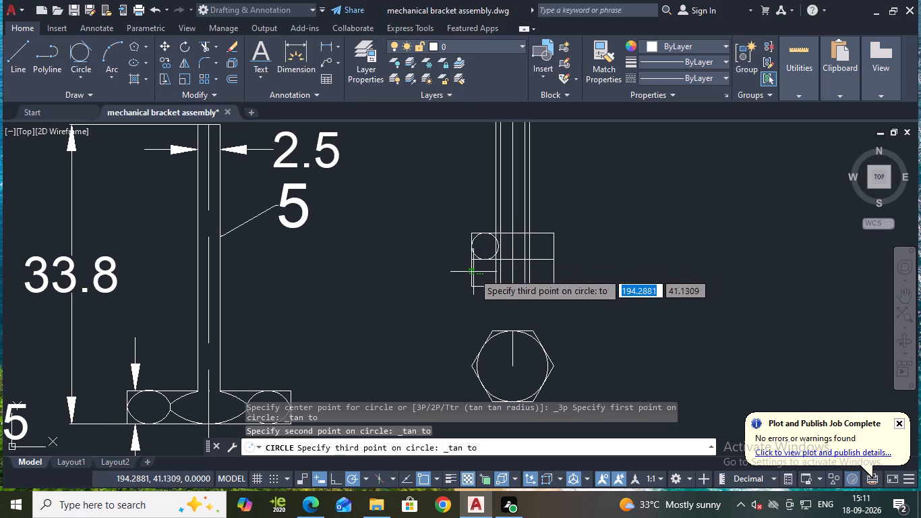
{"action": "left_click", "coordinate": [484, 285]}
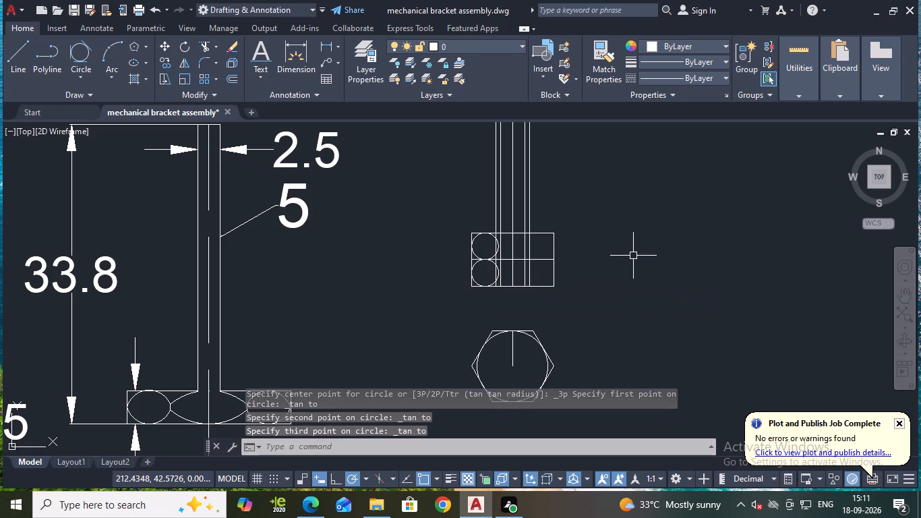
Draw two Tan, Tan, Tan circles against the bolt head's right edge, above and below the horizontal mid line, and save the drawing.
{"action": "left_click", "coordinate": [73, 45]}
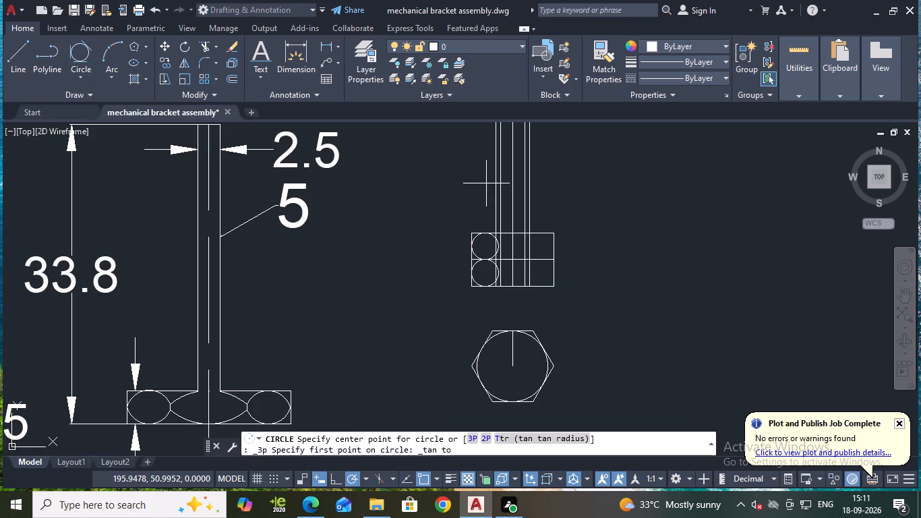
{"action": "left_click", "coordinate": [545, 234]}
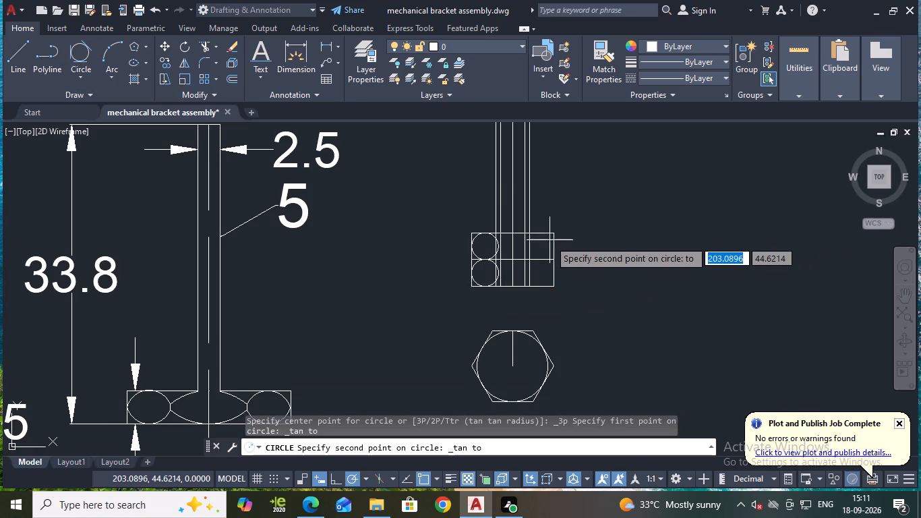
{"action": "left_click", "coordinate": [552, 245]}
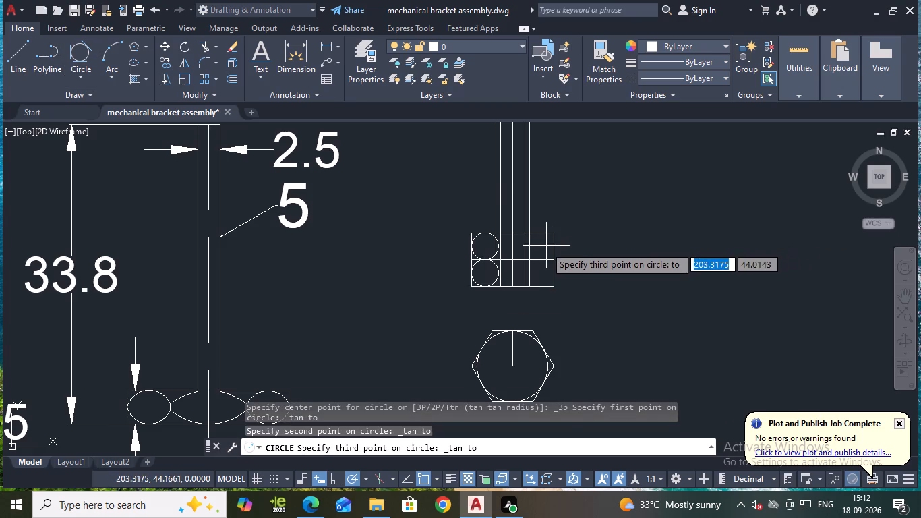
{"action": "left_click", "coordinate": [538, 258]}
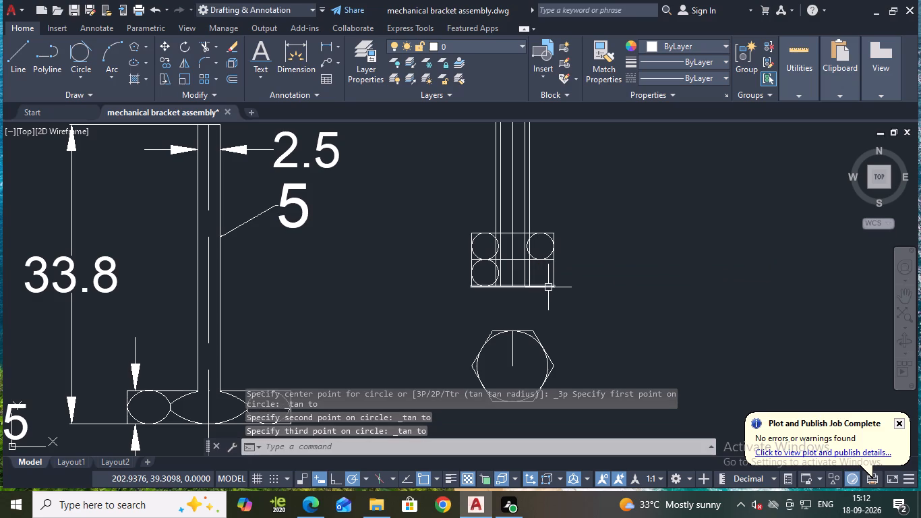
{"action": "key", "text": "space"}
{"action": "left_click", "coordinate": [77, 51]}
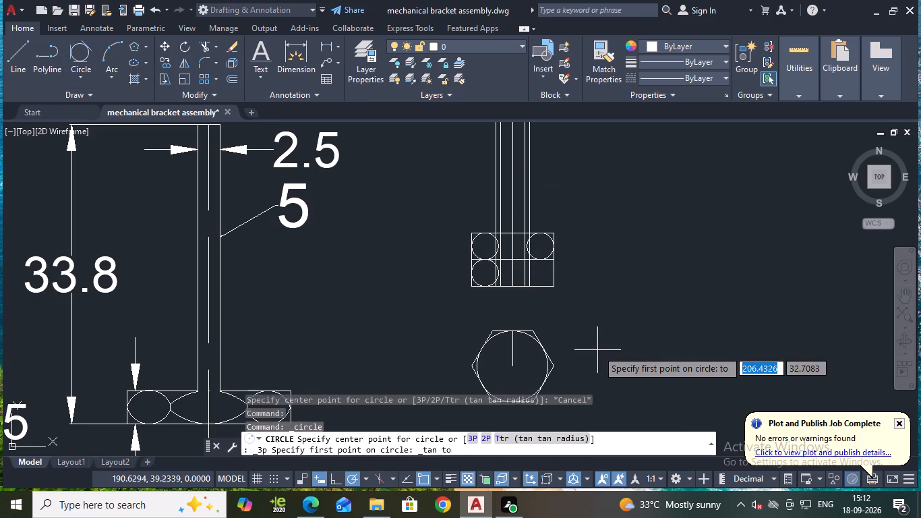
{"action": "left_click", "coordinate": [554, 276]}
{"action": "left_click", "coordinate": [545, 287]}
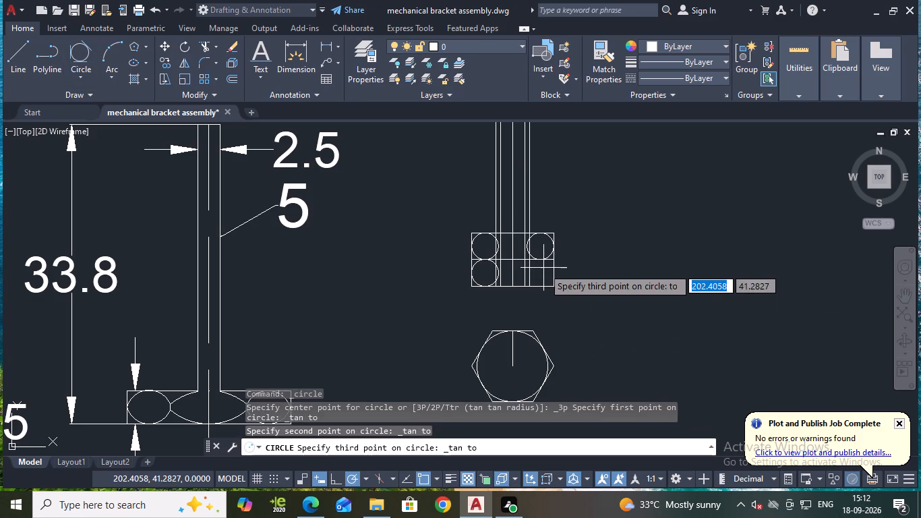
{"action": "left_click", "coordinate": [542, 260]}
{"action": "key", "text": "Escape"}
{"action": "scroll", "coordinate": [607, 255], "scroll_direction": "up", "scroll_amount": 1}
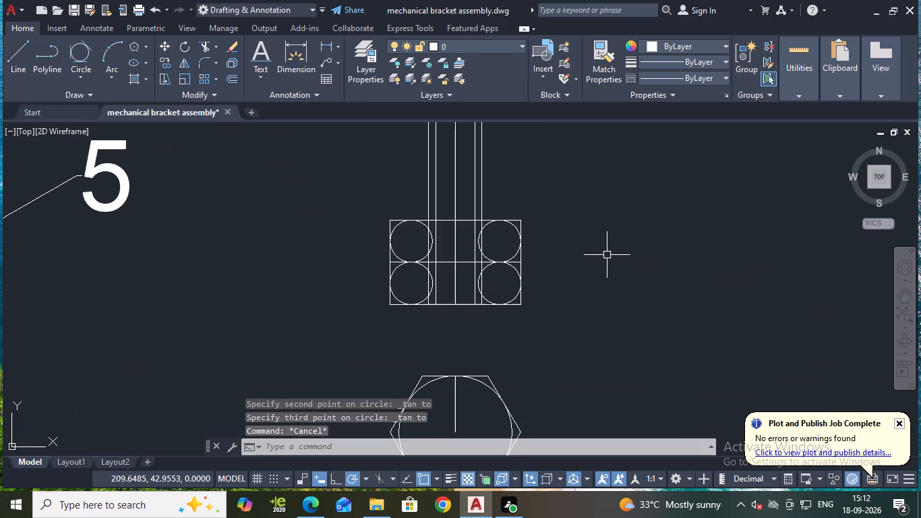
{"action": "key", "text": "ctrl+s"}
Trim the two left circles to outer corner arcs ending at the left shank edge, and remove that edge's stubs beyond the arcs.
{"action": "type", "text": "TR"}
{"action": "key", "text": "Return"}
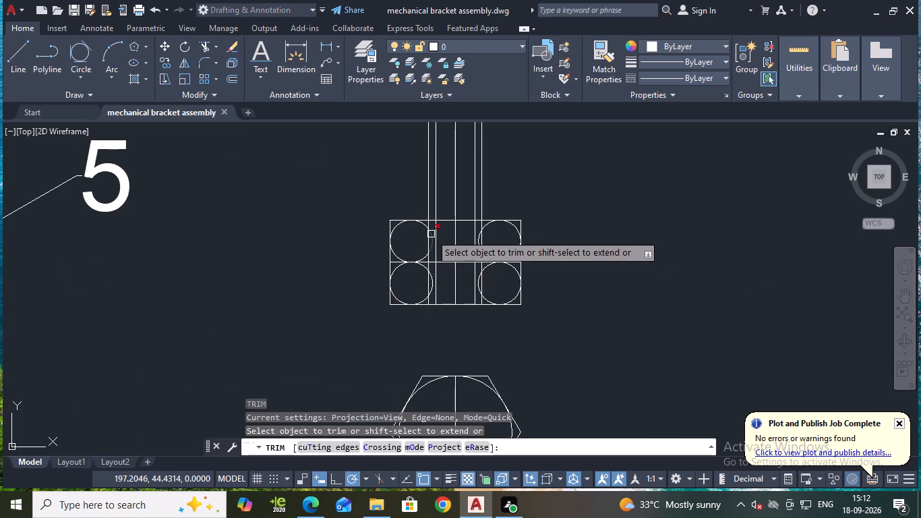
{"action": "scroll", "coordinate": [432, 244], "scroll_direction": "up", "scroll_amount": 3}
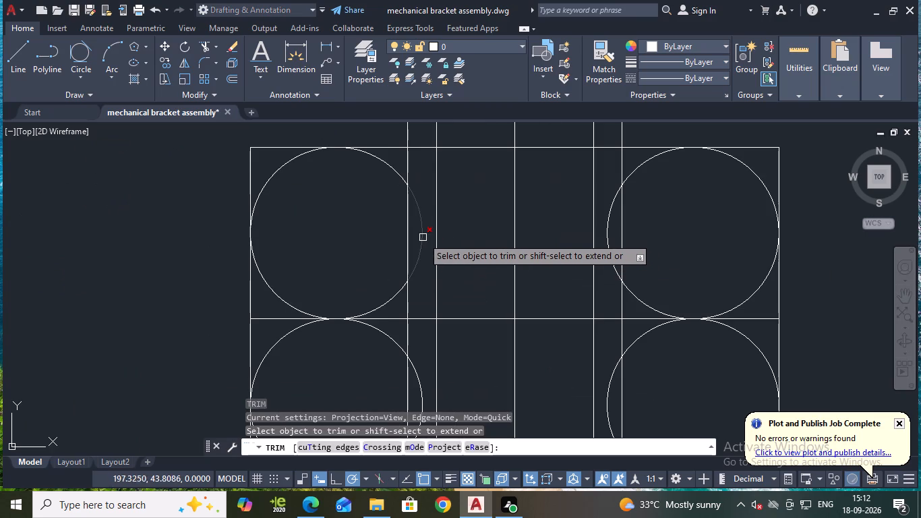
{"action": "left_click", "coordinate": [422, 237]}
{"action": "left_click", "coordinate": [392, 296]}
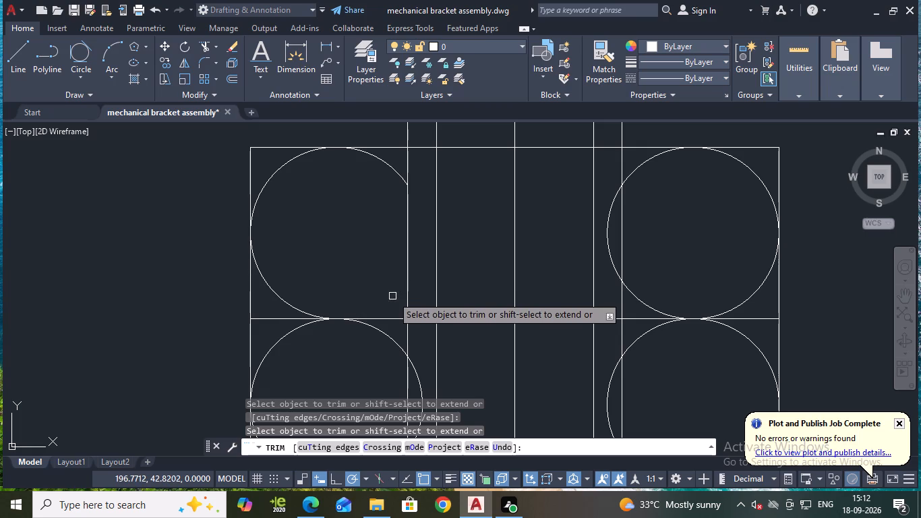
{"action": "left_click", "coordinate": [292, 305]}
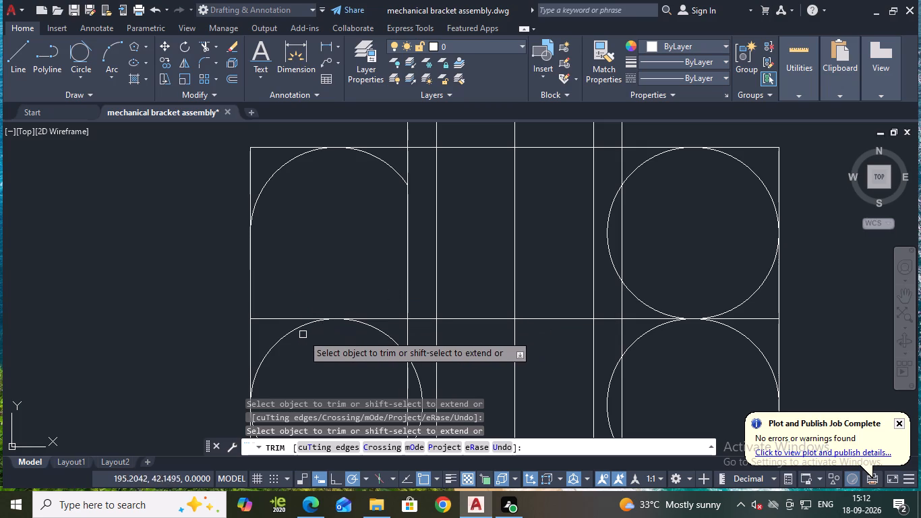
{"action": "scroll", "coordinate": [314, 343], "scroll_direction": "down", "scroll_amount": 1}
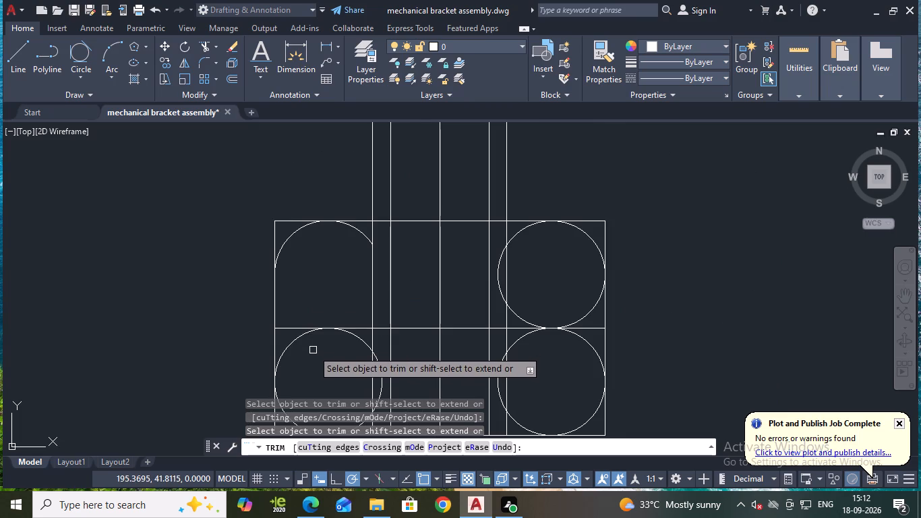
{"action": "left_click", "coordinate": [288, 349]}
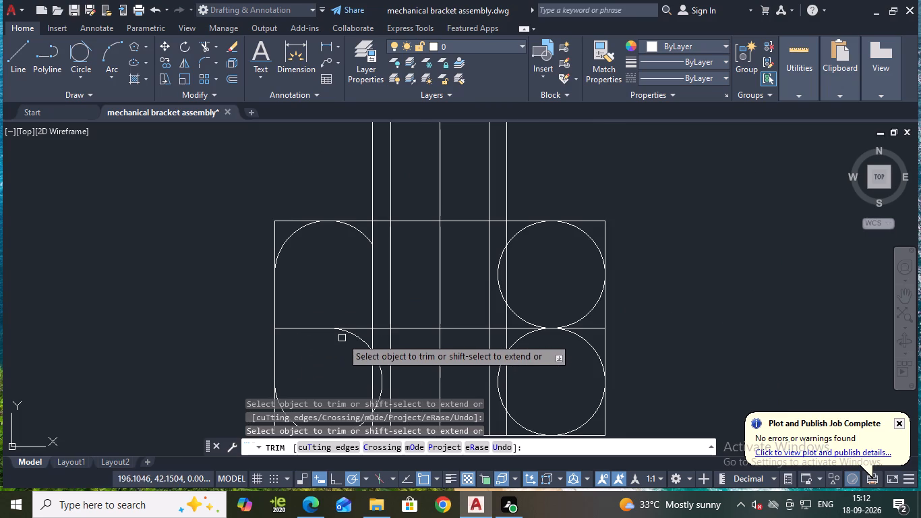
{"action": "left_click", "coordinate": [351, 337]}
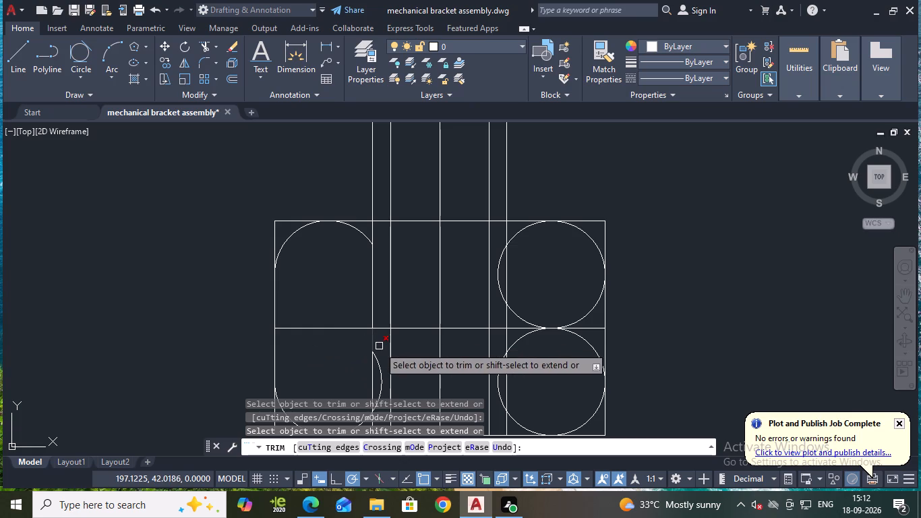
{"action": "middle_click_drag", "start_coordinate": [382, 350], "coordinate": [378, 295]}
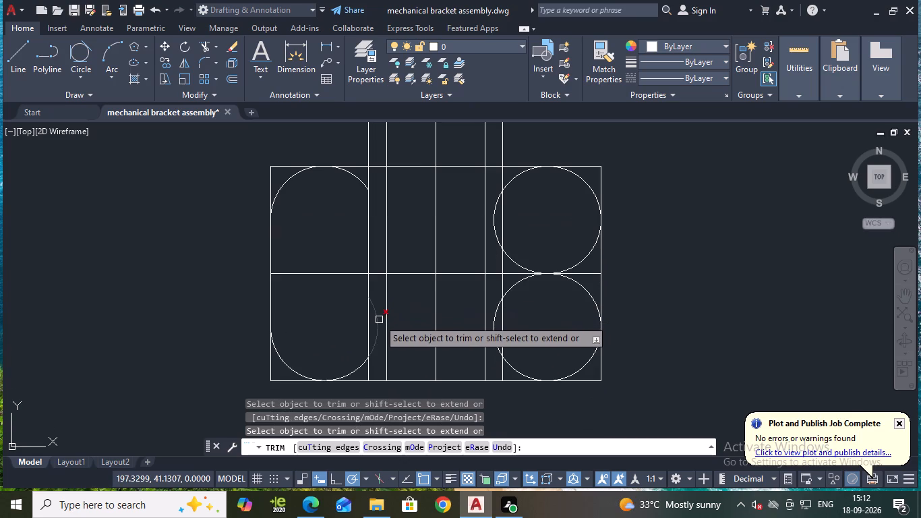
{"action": "left_click", "coordinate": [379, 320]}
{"action": "left_click", "coordinate": [371, 369]}
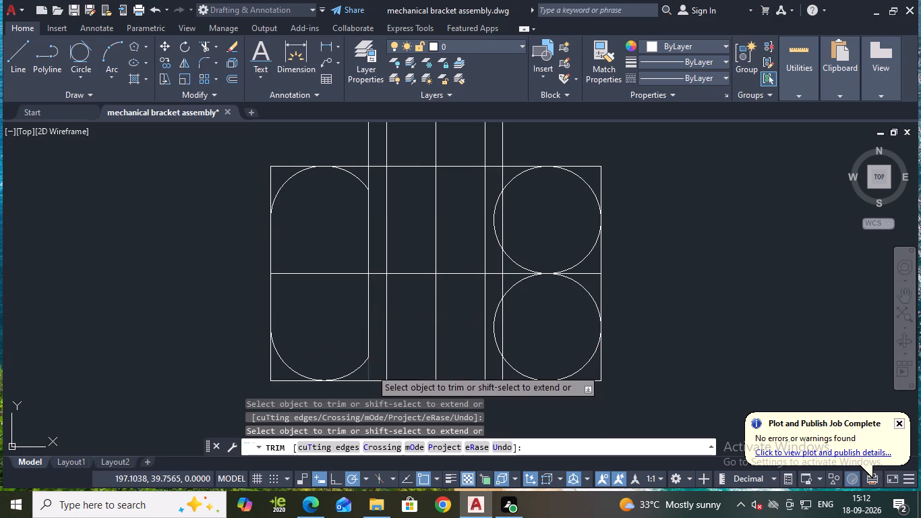
{"action": "left_click", "coordinate": [368, 173]}
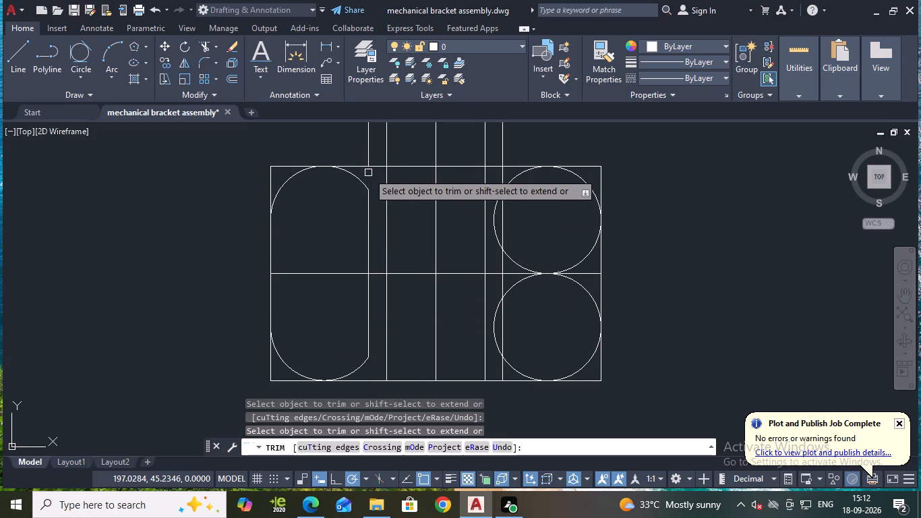
Trim the two right circles to outer corner arcs ending at the right shank edge, and remove that edge's stub below the lower arc.
{"action": "scroll", "coordinate": [397, 330], "scroll_direction": "down", "scroll_amount": 2}
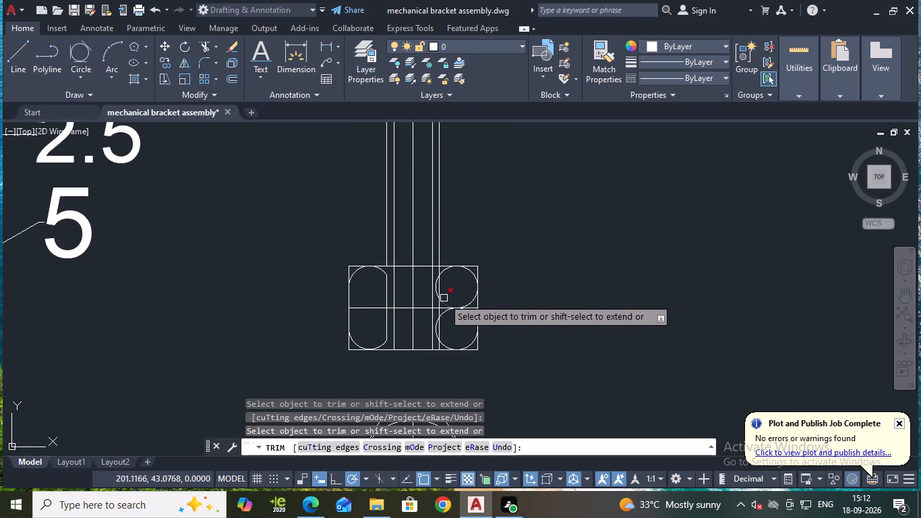
{"action": "scroll", "coordinate": [434, 280], "scroll_direction": "up", "scroll_amount": 2}
{"action": "left_click", "coordinate": [434, 280]}
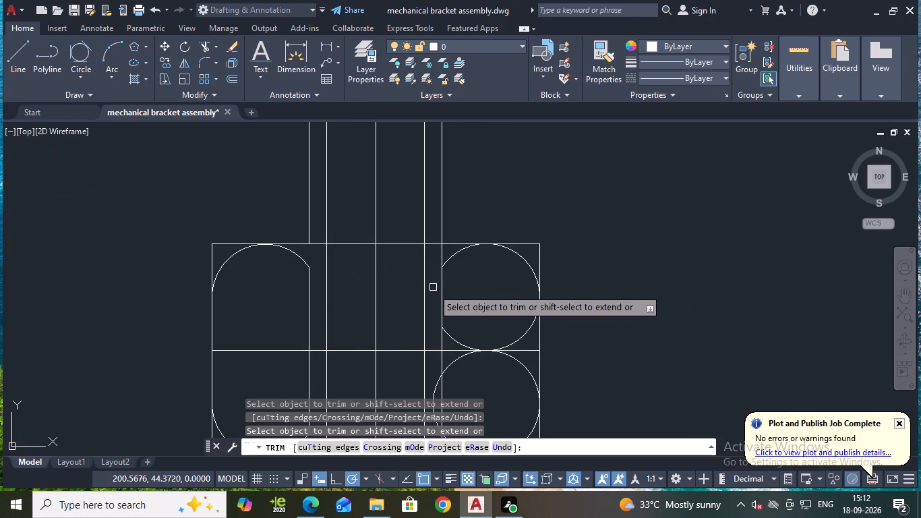
{"action": "scroll", "coordinate": [432, 335], "scroll_direction": "down", "scroll_amount": 1}
{"action": "left_click", "coordinate": [432, 368]}
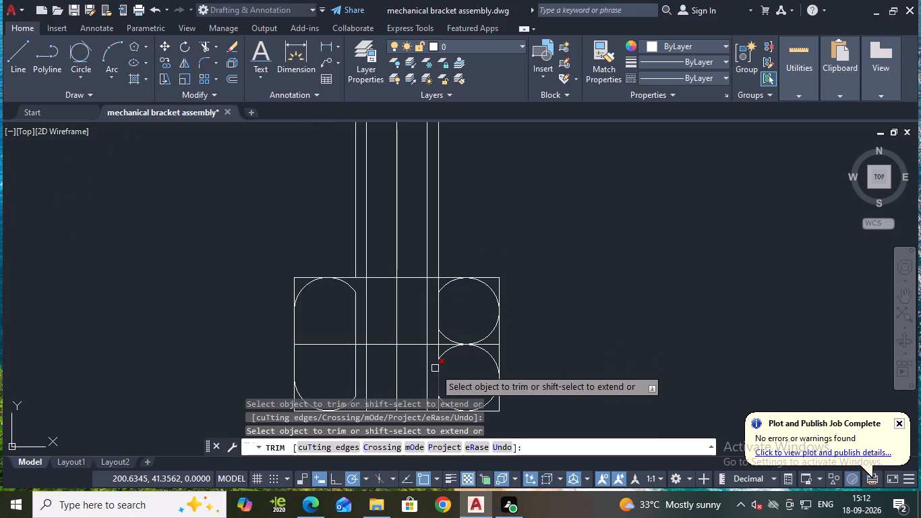
{"action": "middle_click_drag", "start_coordinate": [462, 376], "coordinate": [456, 361]}
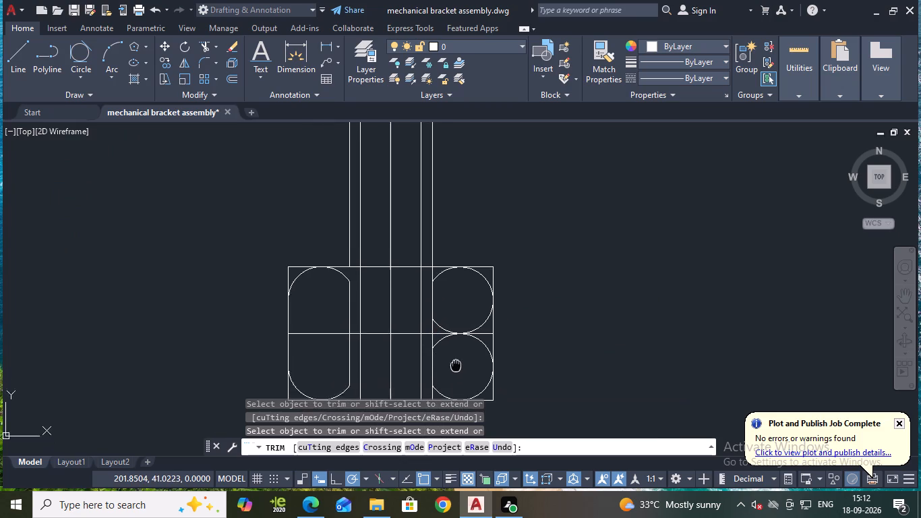
{"action": "middle_click_drag", "start_coordinate": [456, 361], "coordinate": [453, 340]}
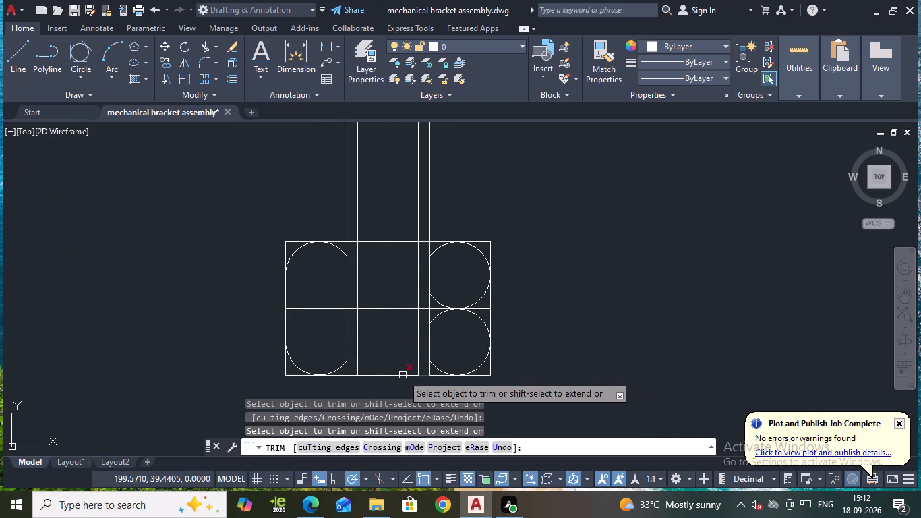
{"action": "left_click", "coordinate": [429, 369]}
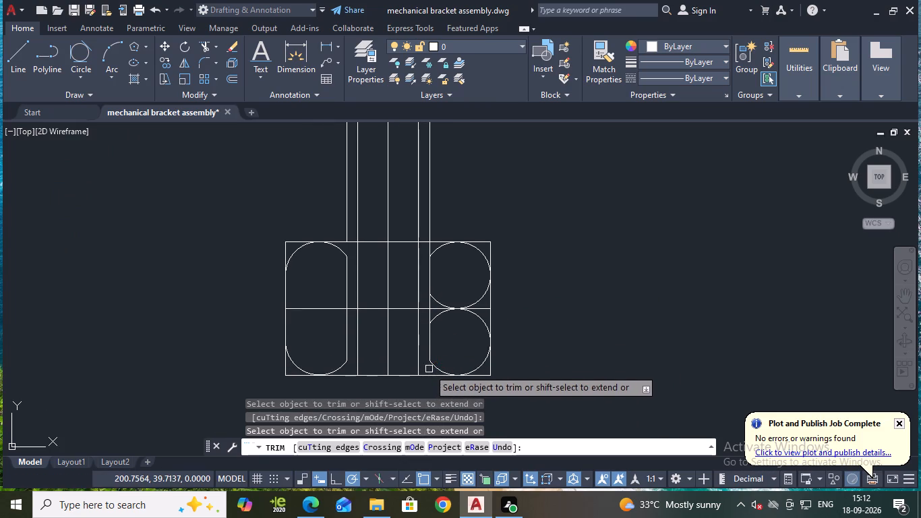
{"action": "left_click", "coordinate": [440, 316]}
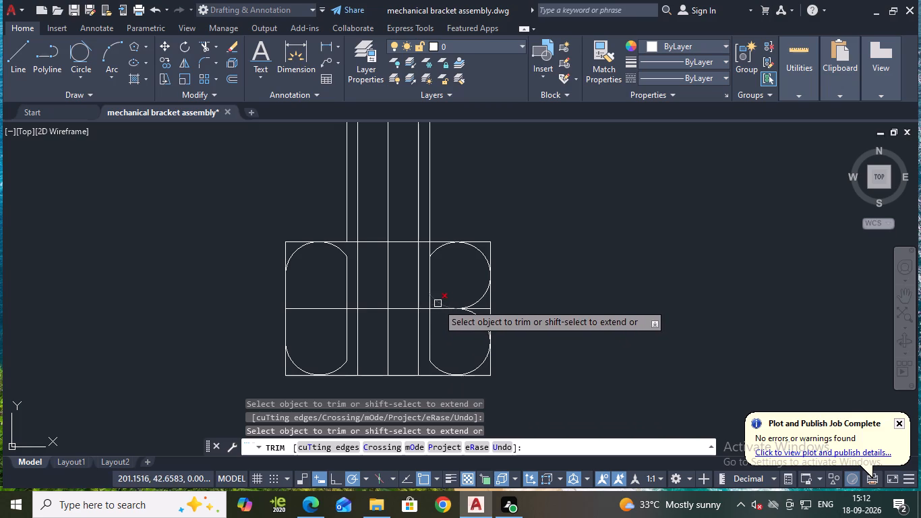
{"action": "left_click", "coordinate": [438, 304]}
{"action": "left_click", "coordinate": [473, 301]}
{"action": "left_click", "coordinate": [480, 318]}
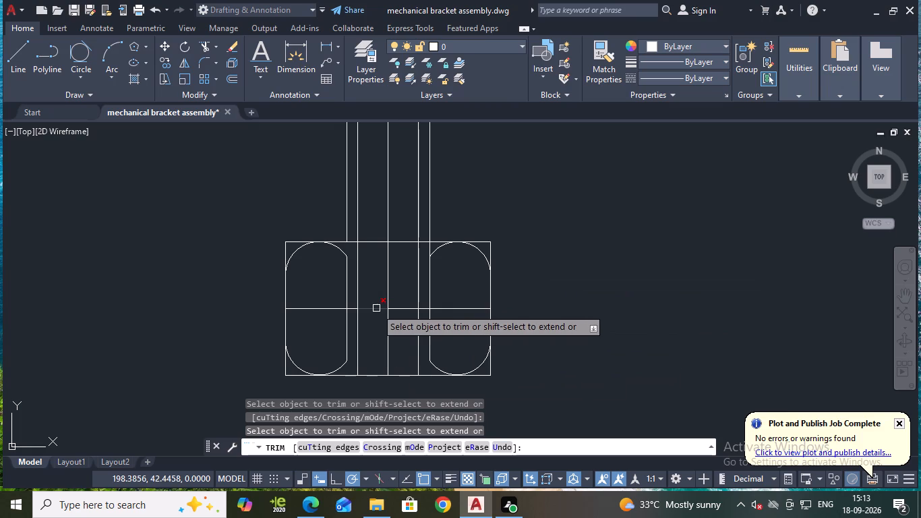
{"action": "key", "text": "Escape"}
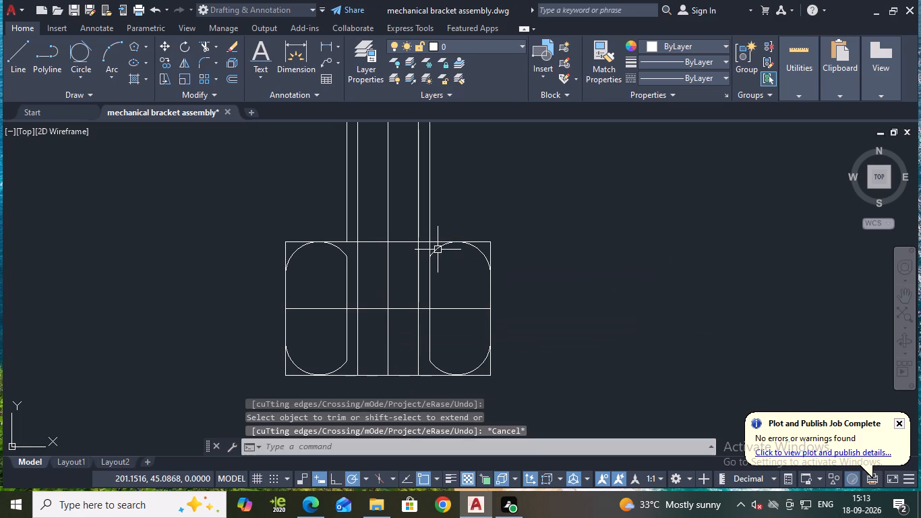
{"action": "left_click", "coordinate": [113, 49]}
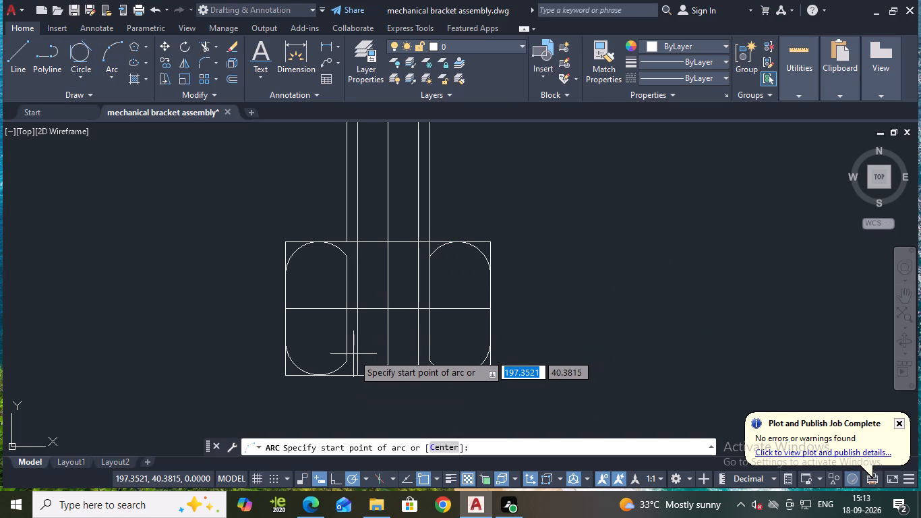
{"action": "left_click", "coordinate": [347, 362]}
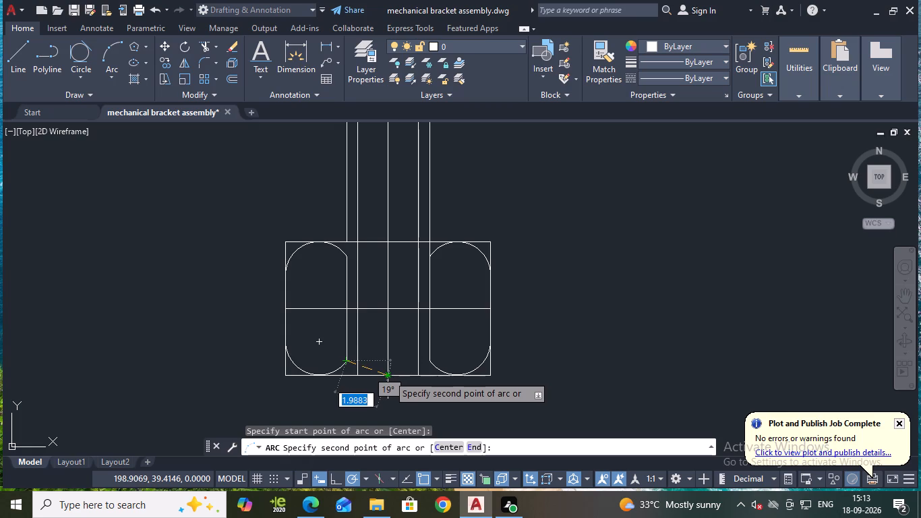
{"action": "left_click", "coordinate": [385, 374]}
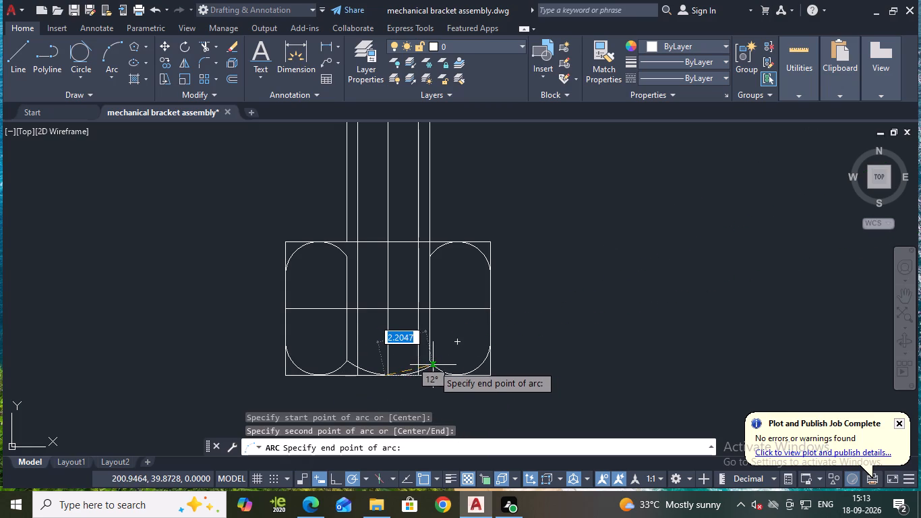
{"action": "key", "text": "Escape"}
Draw a three-point arc between the lower corner arcs' inner ends, passing through the midpoint of the bolt head's bottom edge.
{"action": "left_click", "coordinate": [106, 38]}
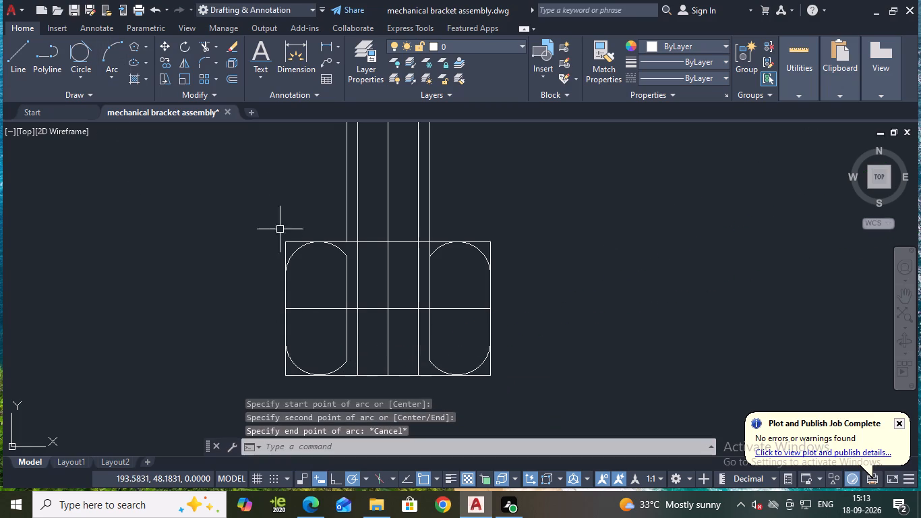
{"action": "left_click", "coordinate": [117, 72]}
{"action": "left_click", "coordinate": [140, 98]}
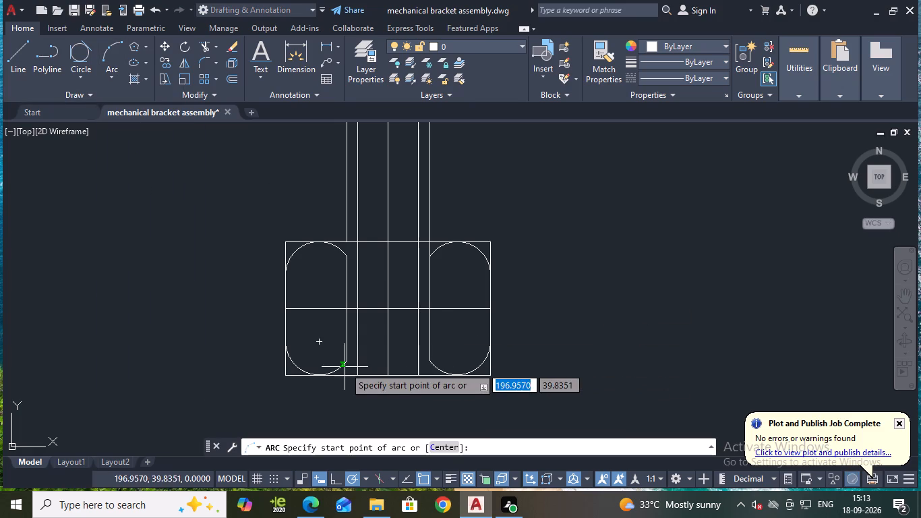
{"action": "left_click", "coordinate": [345, 359]}
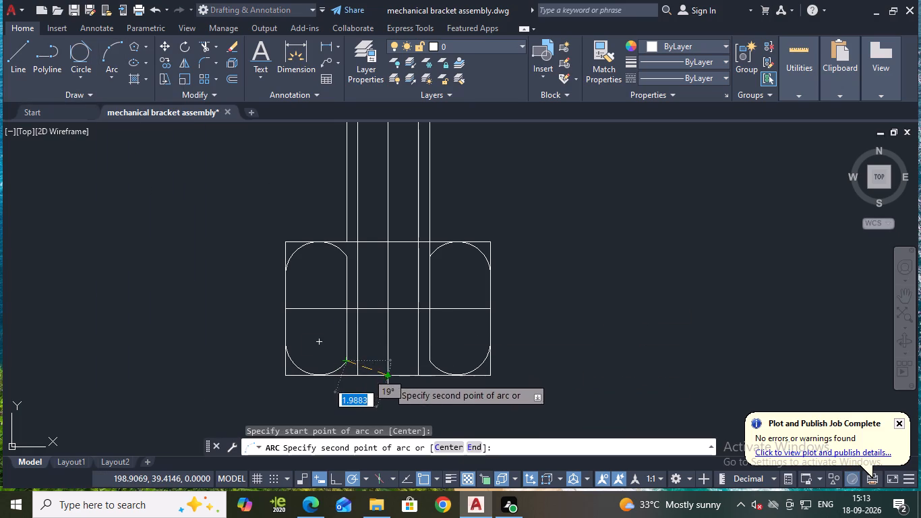
{"action": "left_click", "coordinate": [388, 377]}
{"action": "left_click", "coordinate": [432, 364]}
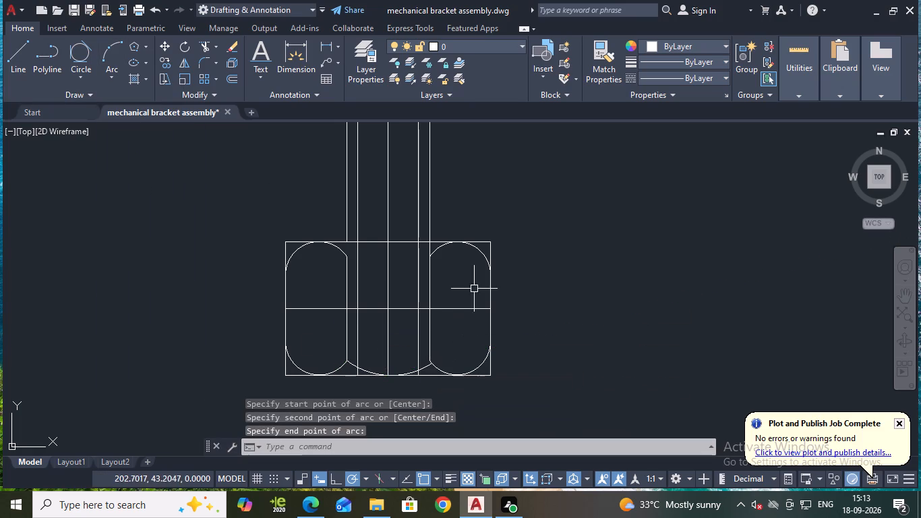
{"action": "key", "text": "Escape"}
Draw a three-point arc between the upper corner arcs' inner ends through the midpoint of the bolt head's top edge, and save the drawing.
{"action": "key", "text": "space"}
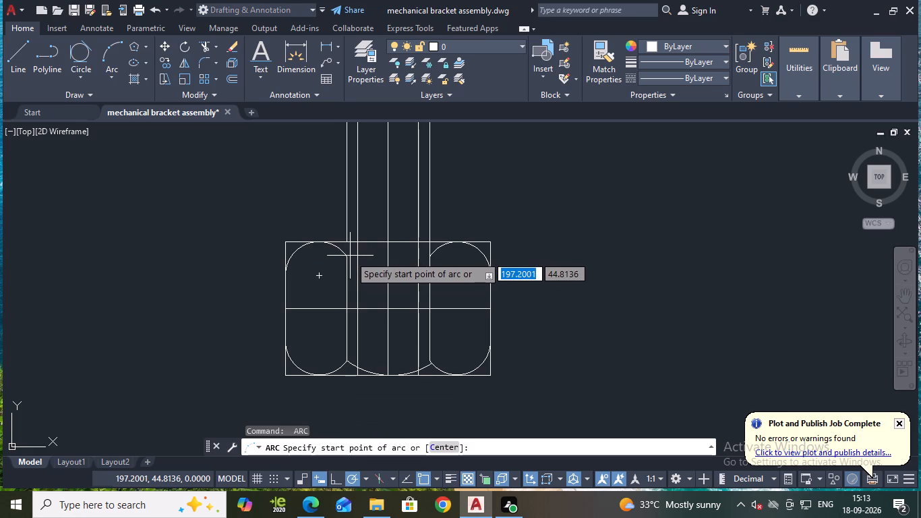
{"action": "left_click", "coordinate": [345, 256]}
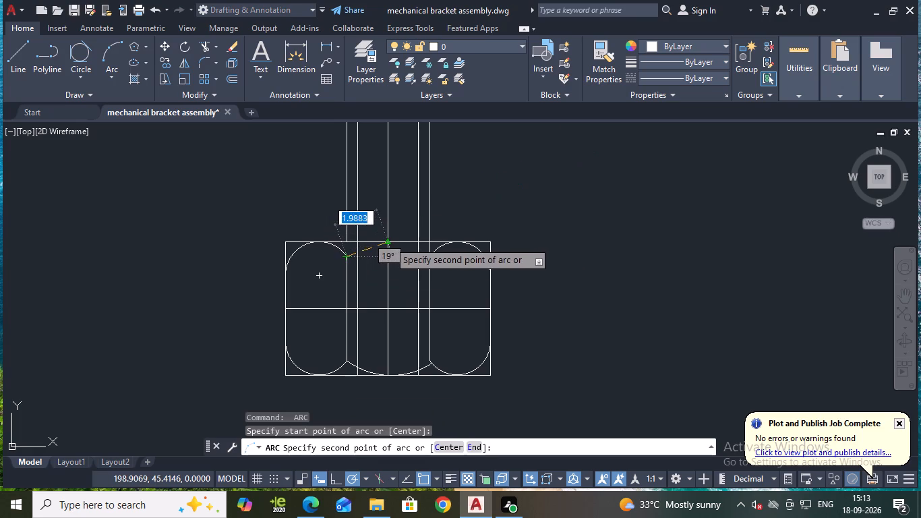
{"action": "left_click", "coordinate": [389, 241]}
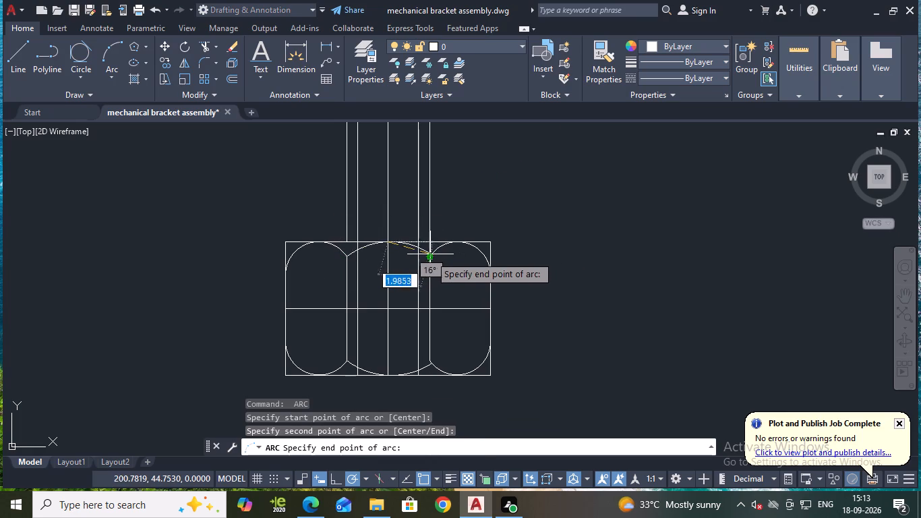
{"action": "scroll", "coordinate": [429, 258], "scroll_direction": "up", "scroll_amount": 3}
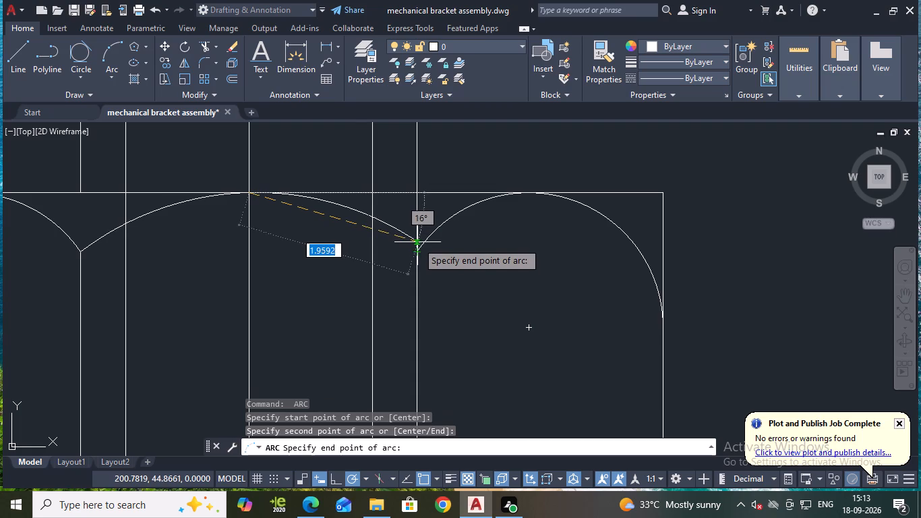
{"action": "left_click", "coordinate": [419, 252]}
{"action": "scroll", "coordinate": [517, 229], "scroll_direction": "down", "scroll_amount": 3}
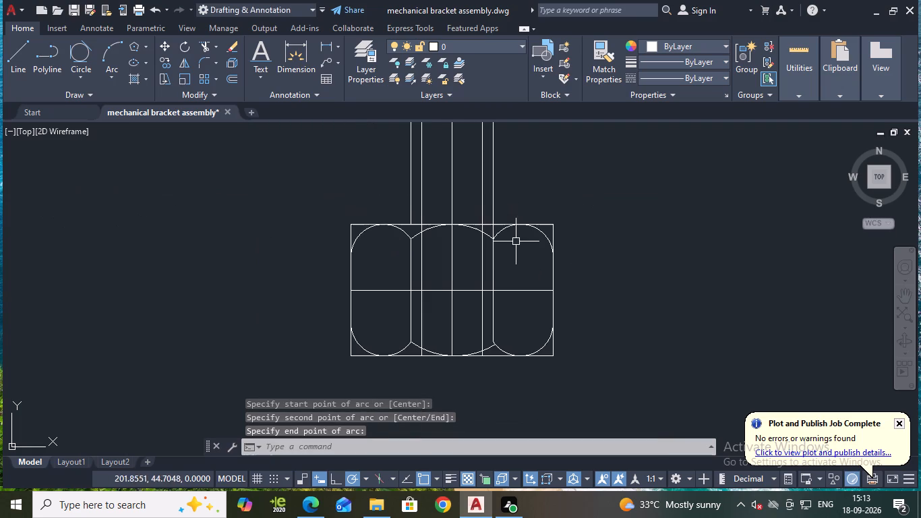
{"action": "key", "text": "ctrl+s"}
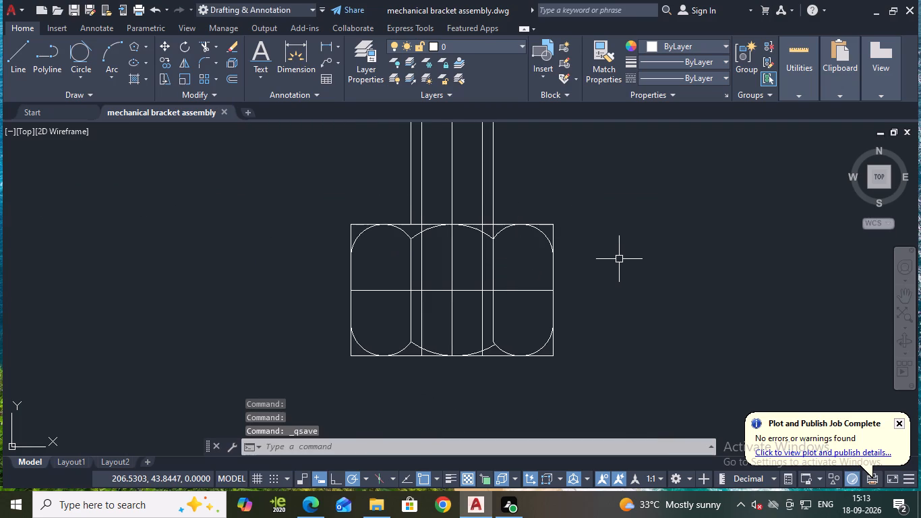
Trim the left inner shank line out of the bolt head, from below the upper middle arc down to the head's bottom edge.
{"action": "key", "text": "t"}
{"action": "key", "text": "r"}
{"action": "key", "text": "Return"}
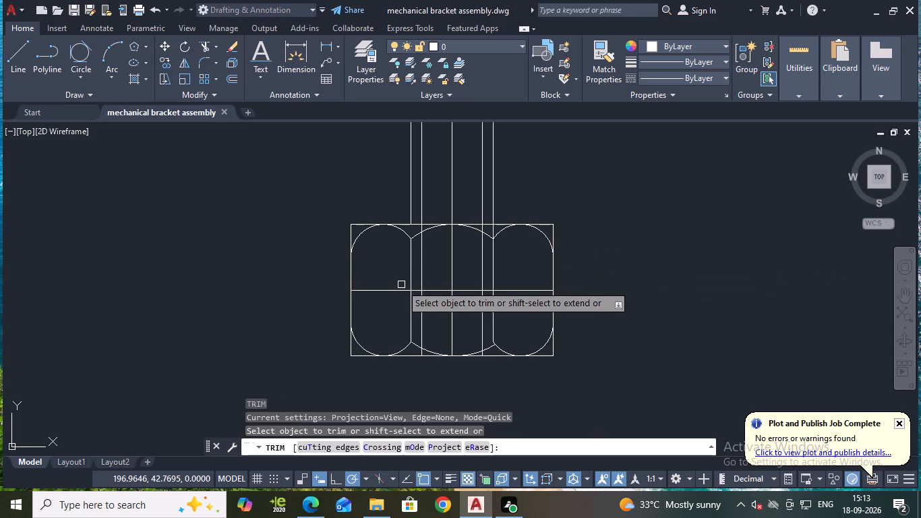
{"action": "left_click", "coordinate": [421, 246]}
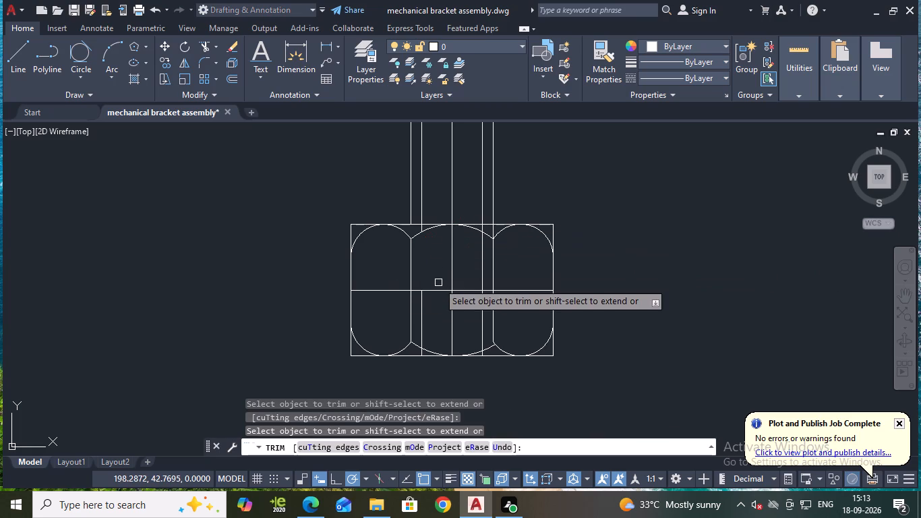
{"action": "left_click", "coordinate": [422, 326]}
{"action": "scroll", "coordinate": [421, 327], "scroll_direction": "up", "scroll_amount": 2}
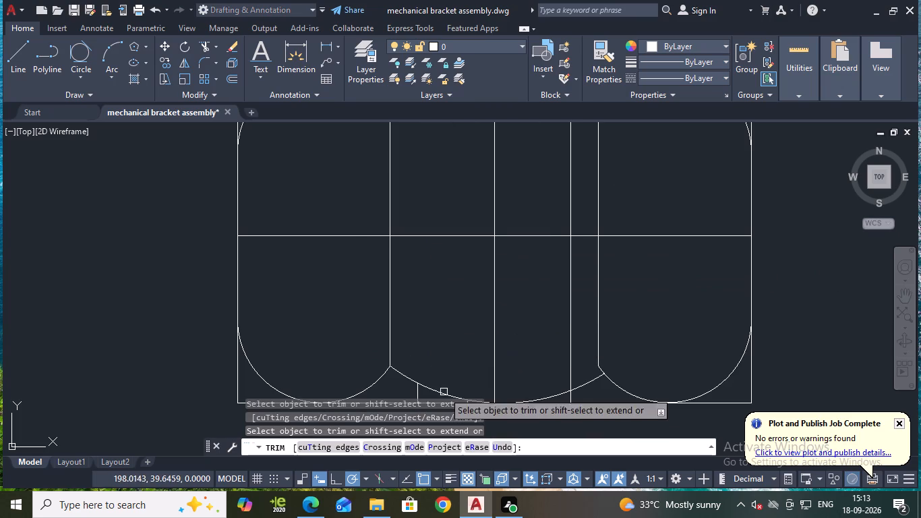
{"action": "left_click", "coordinate": [415, 394]}
{"action": "scroll", "coordinate": [502, 316], "scroll_direction": "down", "scroll_amount": 2}
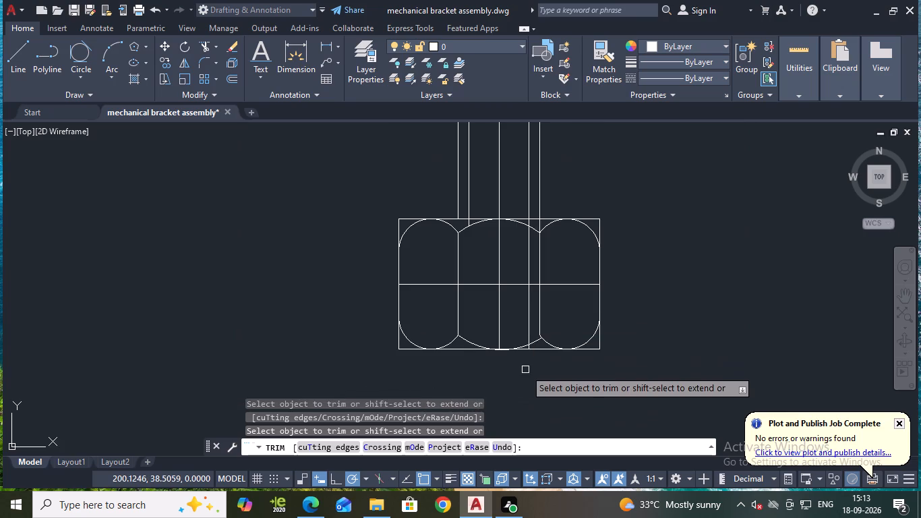
Trim the right inner shank line out of the bolt head, remove both inner lines' remaining stubs beyond the middle arcs, and save.
{"action": "left_click", "coordinate": [531, 320]}
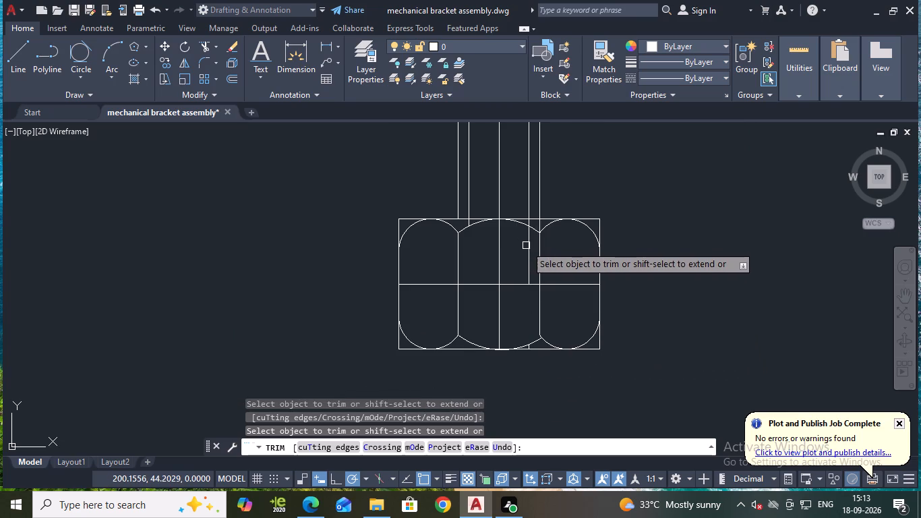
{"action": "left_click", "coordinate": [526, 246]}
{"action": "scroll", "coordinate": [527, 223], "scroll_direction": "up", "scroll_amount": 2}
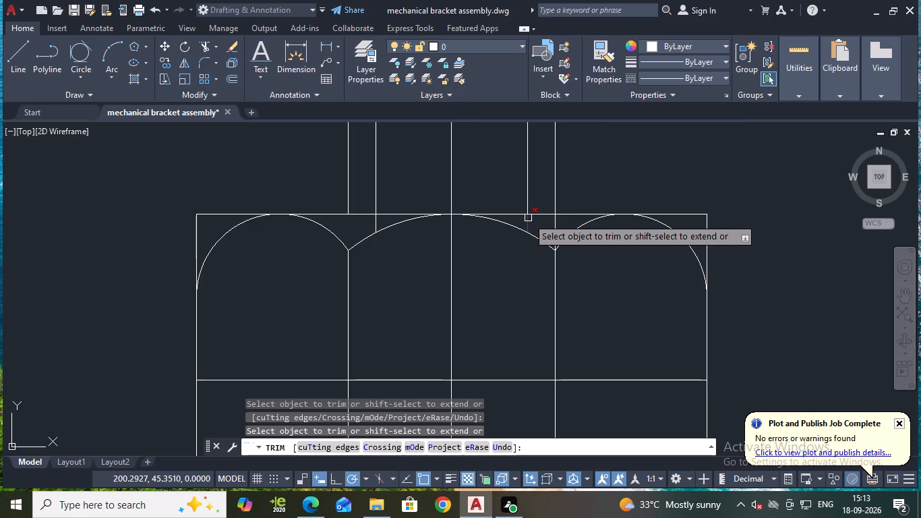
{"action": "left_click", "coordinate": [526, 223]}
{"action": "left_click", "coordinate": [376, 220]}
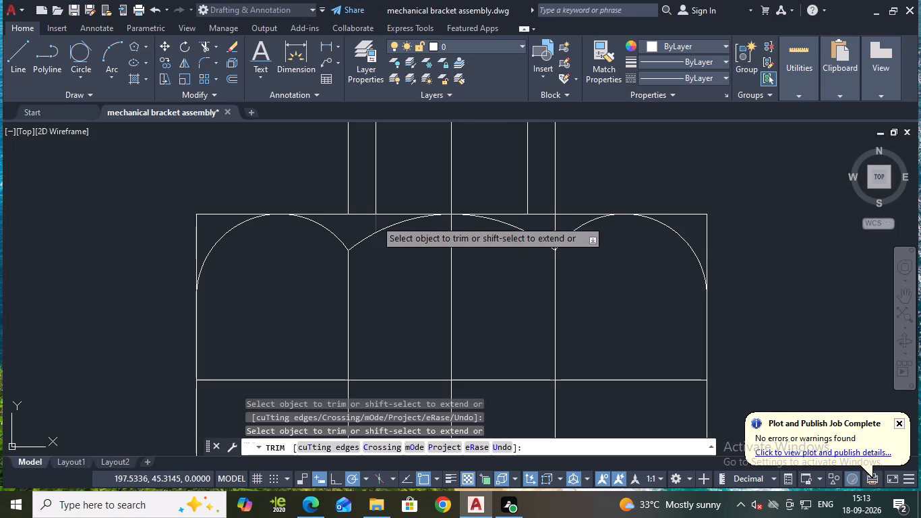
{"action": "scroll", "coordinate": [406, 234], "scroll_direction": "down", "scroll_amount": 2}
{"action": "scroll", "coordinate": [467, 347], "scroll_direction": "up", "scroll_amount": 3}
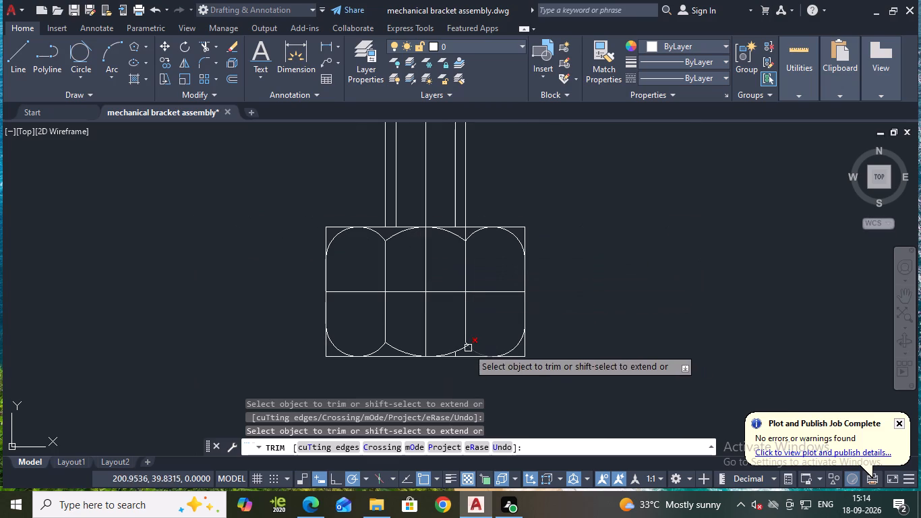
{"action": "left_click", "coordinate": [409, 376]}
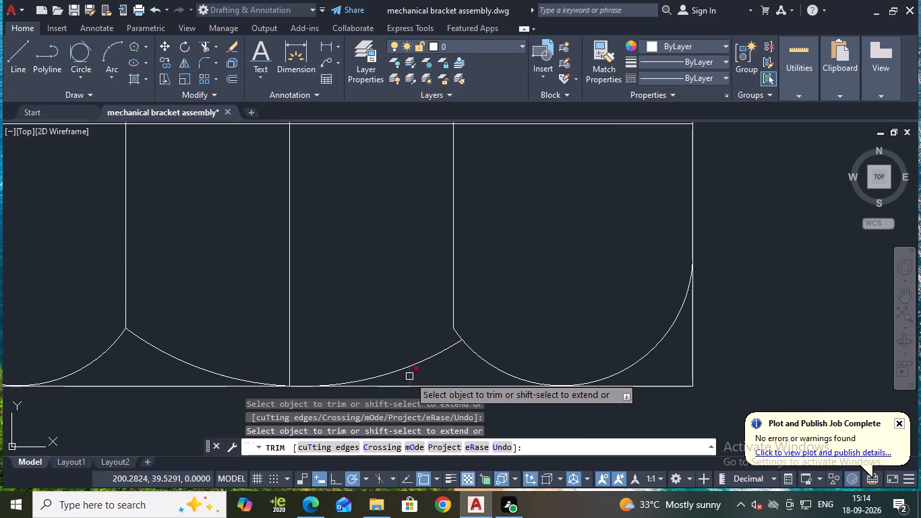
{"action": "scroll", "coordinate": [476, 241], "scroll_direction": "down", "scroll_amount": 2}
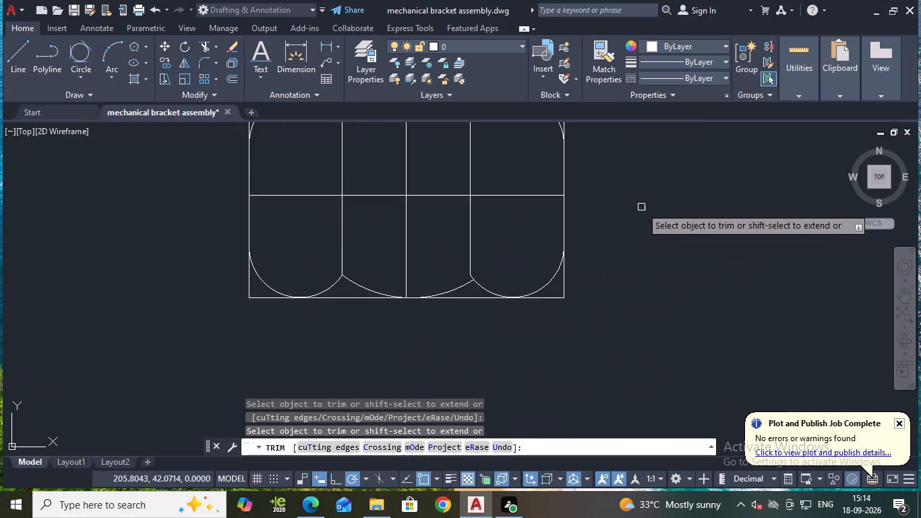
{"action": "middle_click_drag", "start_coordinate": [641, 206], "coordinate": [650, 293]}
{"action": "scroll", "coordinate": [655, 270], "scroll_direction": "down", "scroll_amount": 2}
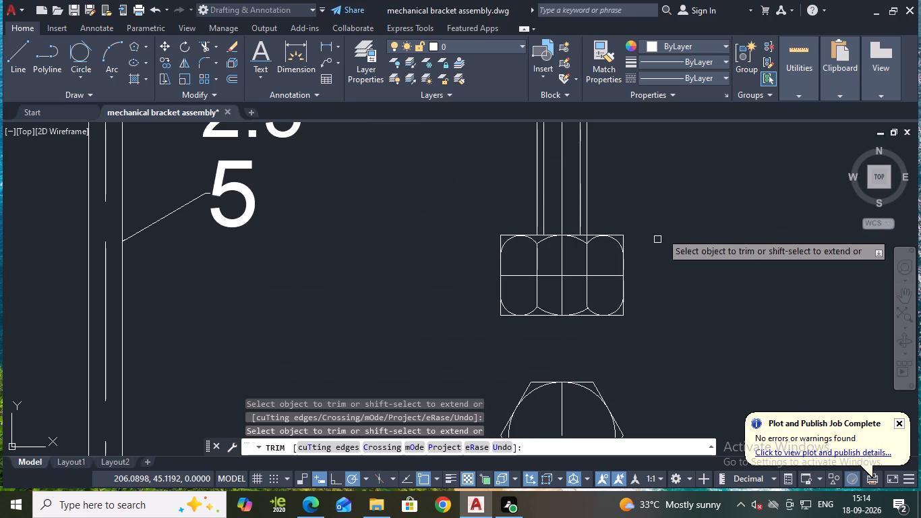
{"action": "key", "text": "ctrl+s"}
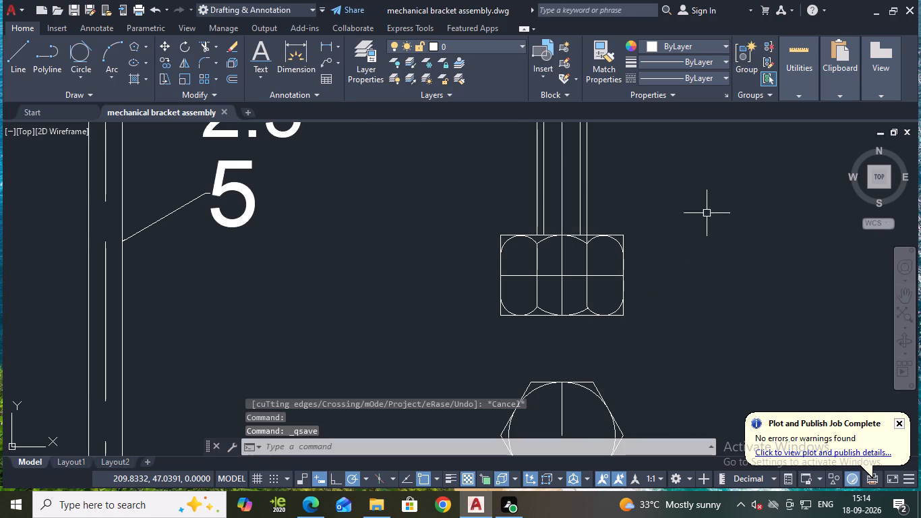
Add a vertical linear dimension for the bolt head's height, placed beside the head's right edge.
{"action": "scroll", "coordinate": [659, 243], "scroll_direction": "up", "scroll_amount": 1}
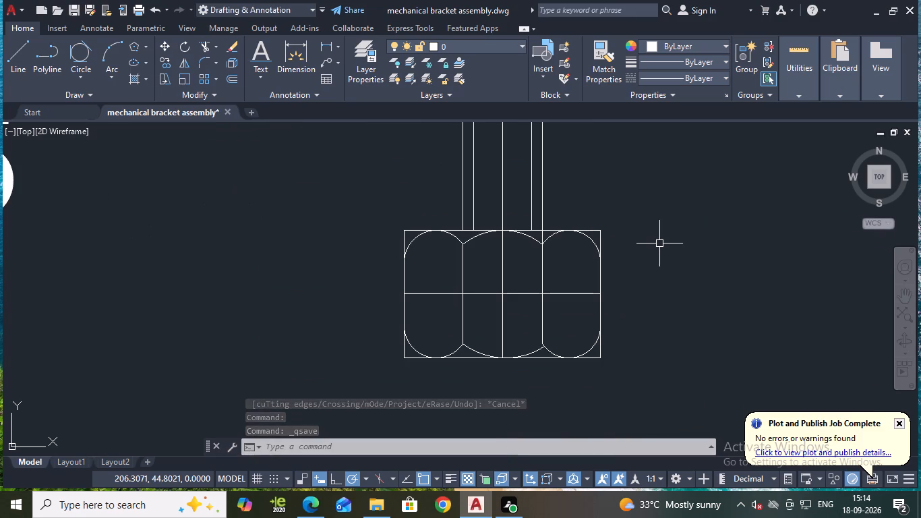
{"action": "scroll", "coordinate": [659, 243], "scroll_direction": "down", "scroll_amount": 4}
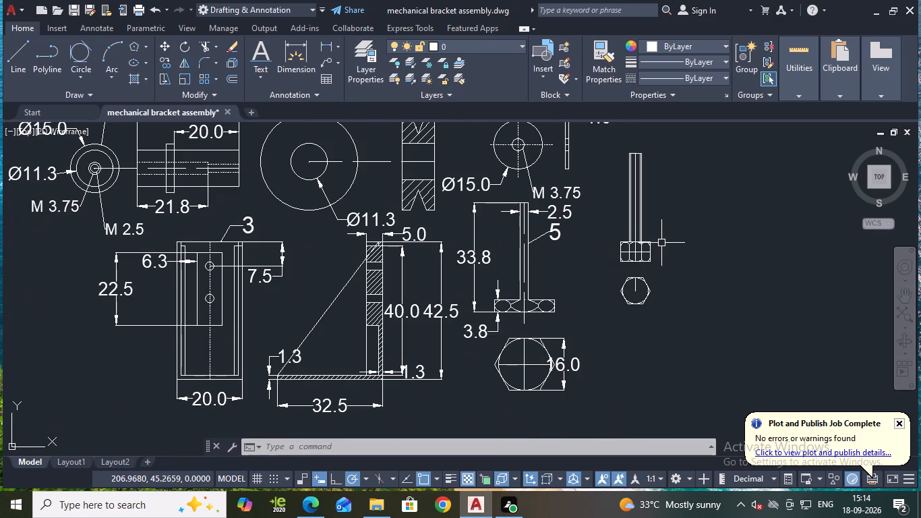
{"action": "middle_click_drag", "start_coordinate": [670, 224], "coordinate": [621, 248]}
{"action": "scroll", "coordinate": [617, 217], "scroll_direction": "up", "scroll_amount": 1}
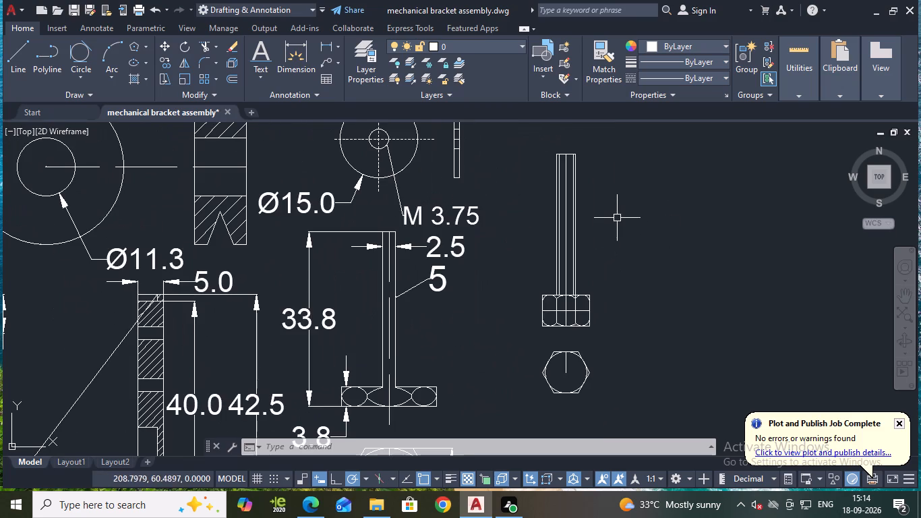
{"action": "scroll", "coordinate": [645, 250], "scroll_direction": "up", "scroll_amount": 1}
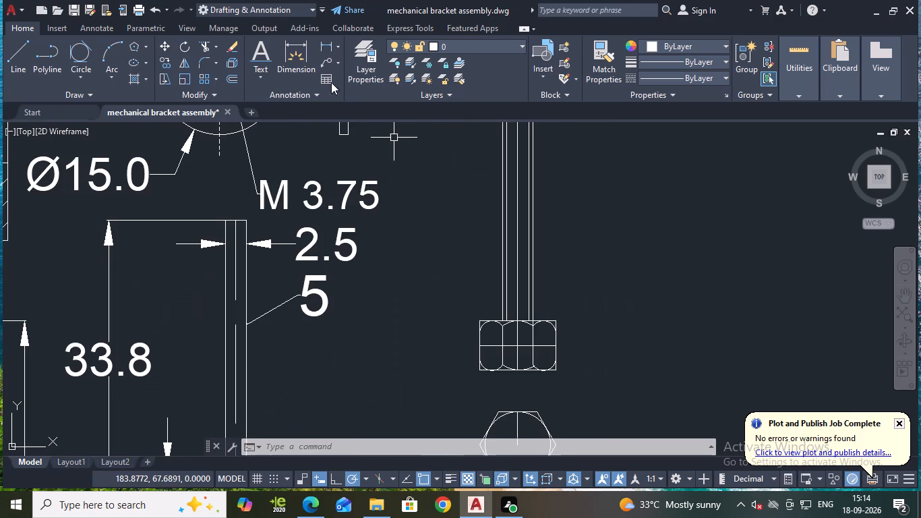
{"action": "left_click", "coordinate": [322, 38]}
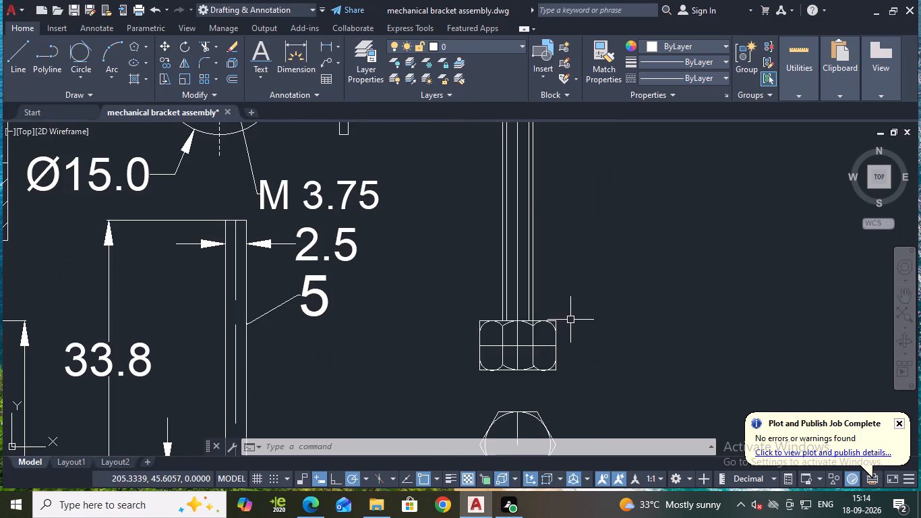
{"action": "left_click", "coordinate": [330, 44]}
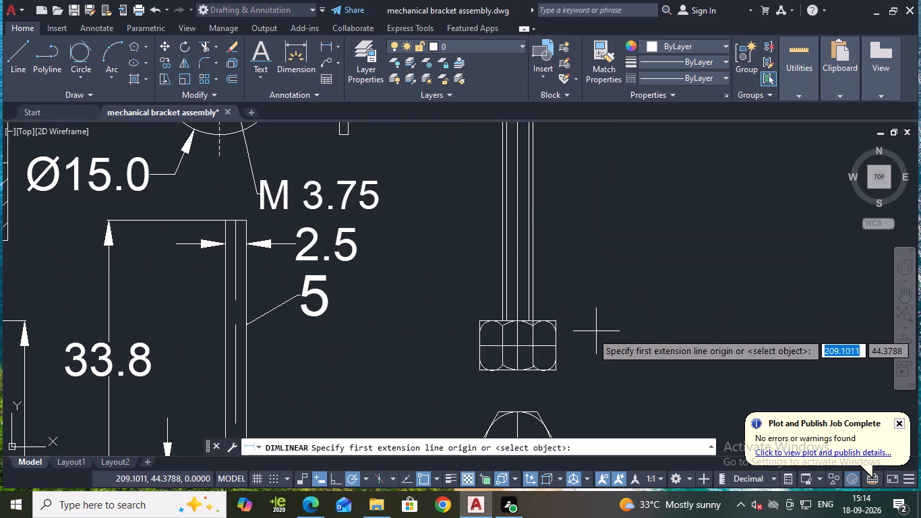
{"action": "left_click", "coordinate": [554, 322]}
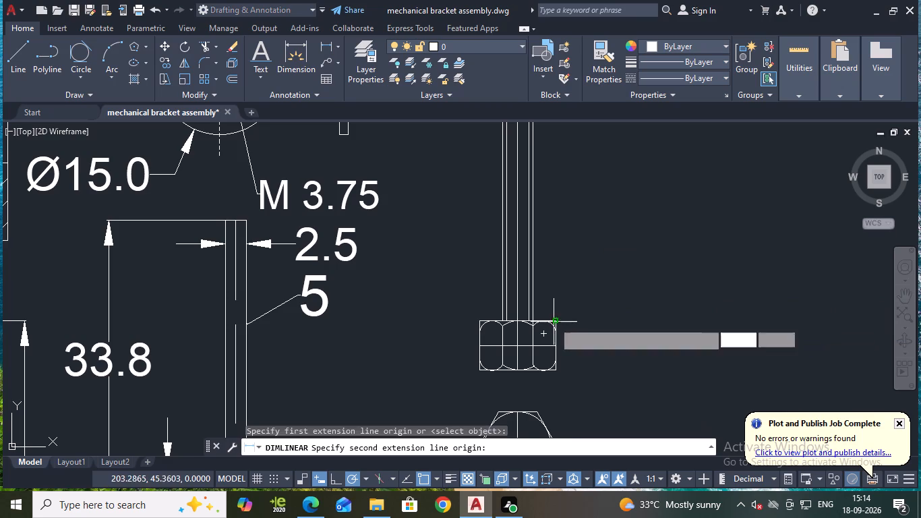
{"action": "left_click", "coordinate": [554, 369]}
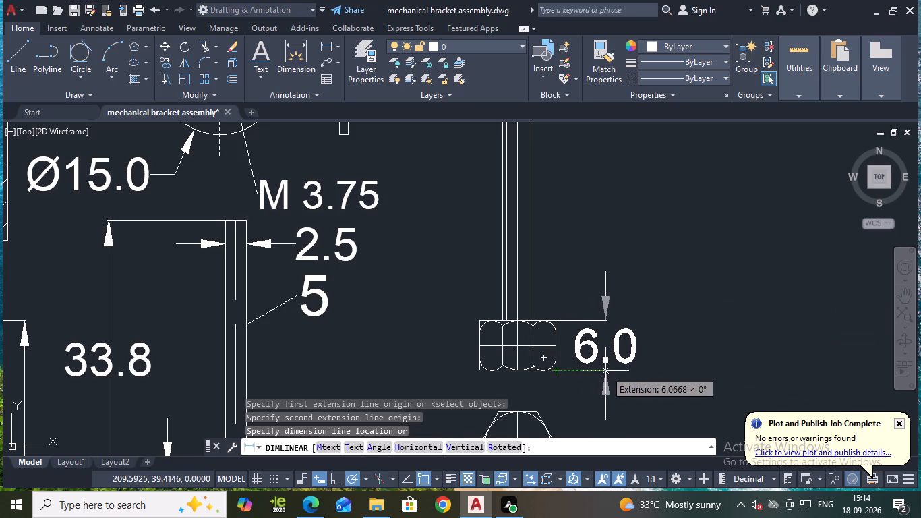
{"action": "left_click", "coordinate": [605, 371]}
Add a vertical linear dimension for the shank length from its top end to the head's top edge, placed on the right, and save.
{"action": "key", "text": "space"}
{"action": "middle_click_drag", "start_coordinate": [575, 267], "coordinate": [599, 366]}
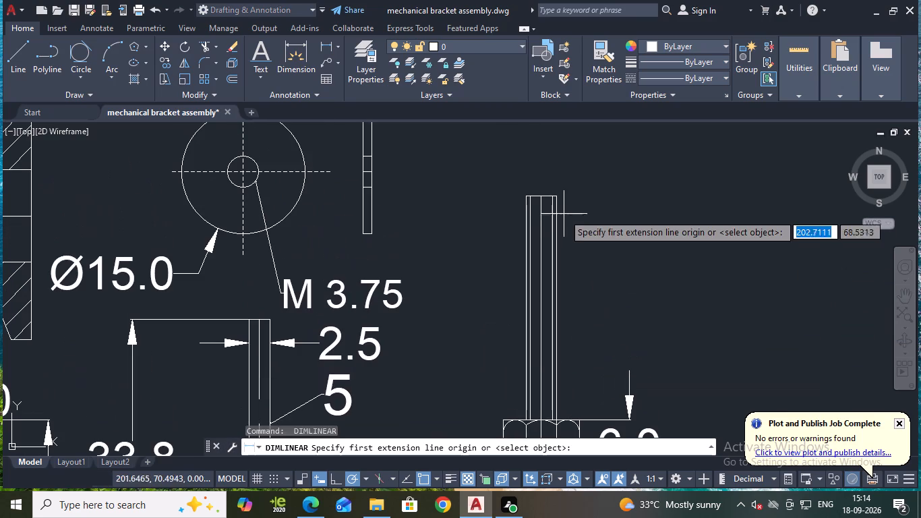
{"action": "left_click", "coordinate": [543, 194]}
{"action": "middle_click_drag", "start_coordinate": [564, 275], "coordinate": [562, 275]}
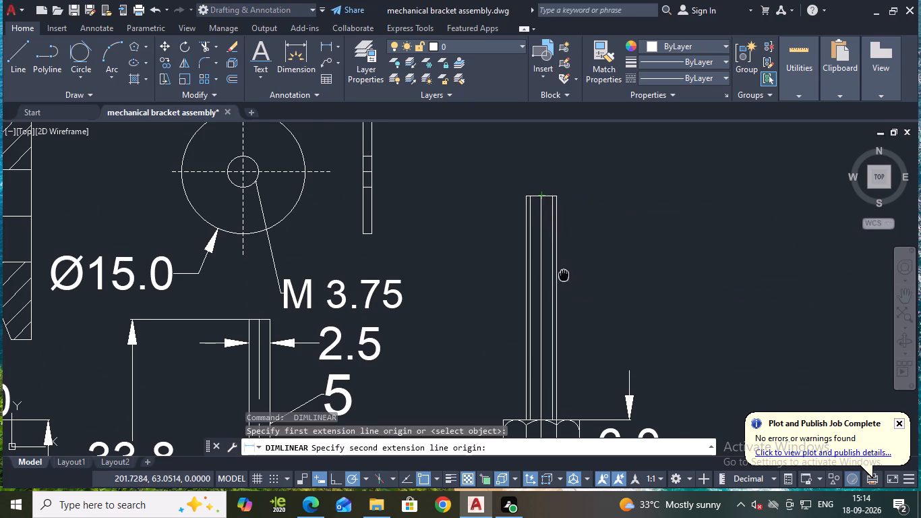
{"action": "middle_click_drag", "start_coordinate": [562, 275], "coordinate": [559, 225]}
{"action": "scroll", "coordinate": [525, 333], "scroll_direction": "up", "scroll_amount": 3}
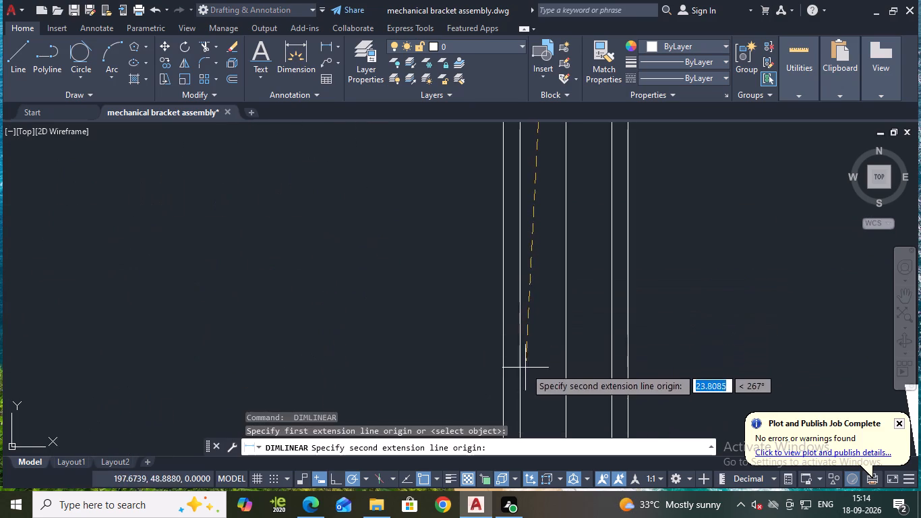
{"action": "middle_click_drag", "start_coordinate": [541, 358], "coordinate": [581, 194]}
{"action": "left_click", "coordinate": [607, 320]}
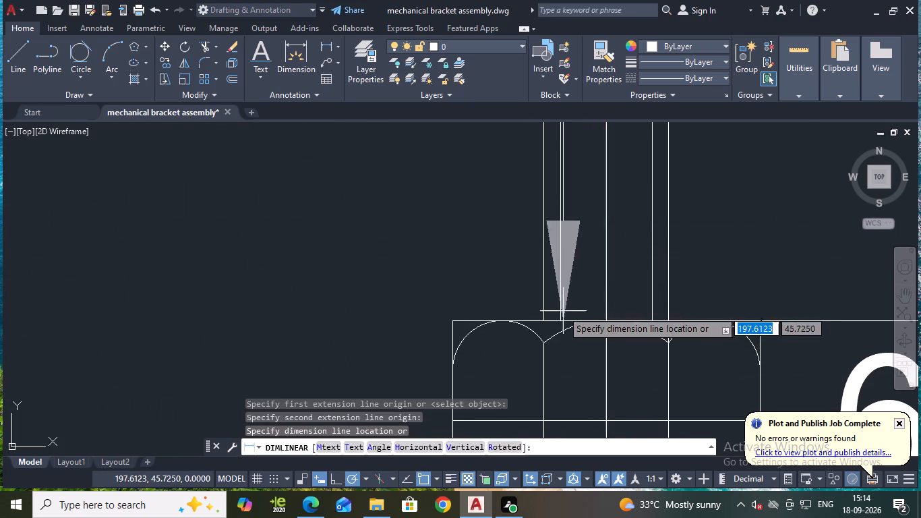
{"action": "scroll", "coordinate": [560, 310], "scroll_direction": "down", "scroll_amount": 2}
{"action": "left_click", "coordinate": [676, 289]}
{"action": "scroll", "coordinate": [684, 290], "scroll_direction": "down", "scroll_amount": 3}
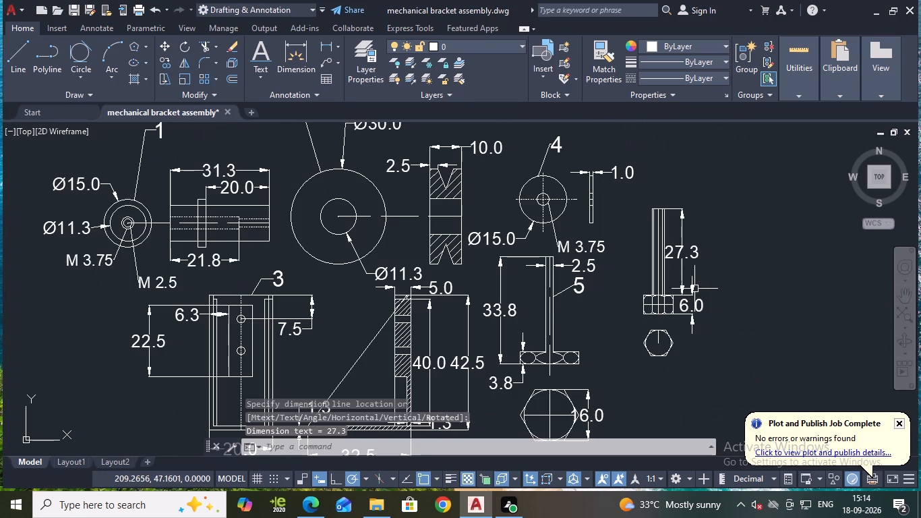
{"action": "key", "text": "ctrl+s"}
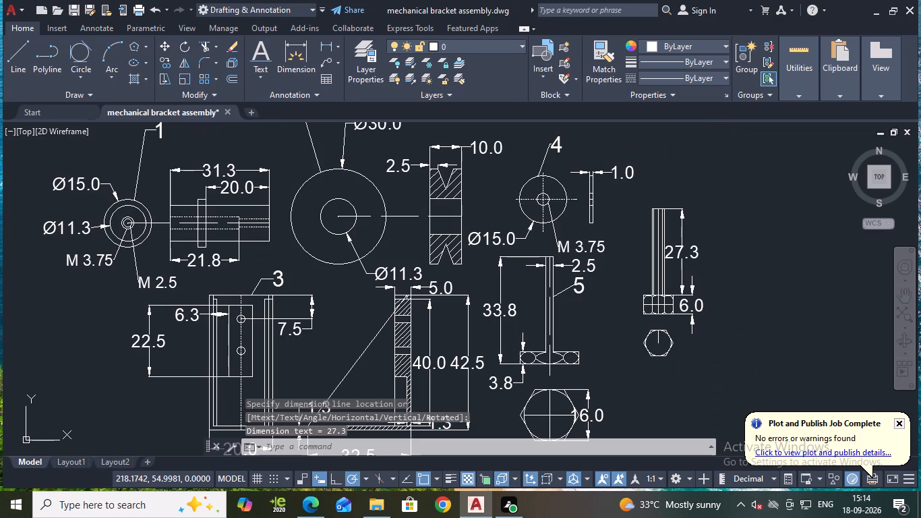
Add a vertical linear dimension across the small bolt hexagon's top and bottom flats, placed beside its right corner, and save.
{"action": "scroll", "coordinate": [719, 264], "scroll_direction": "down", "scroll_amount": 1}
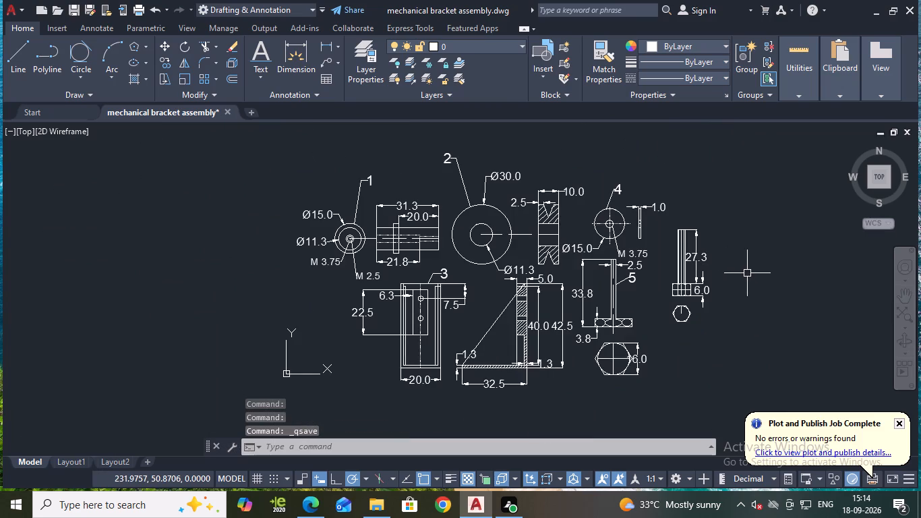
{"action": "scroll", "coordinate": [719, 334], "scroll_direction": "up", "scroll_amount": 1}
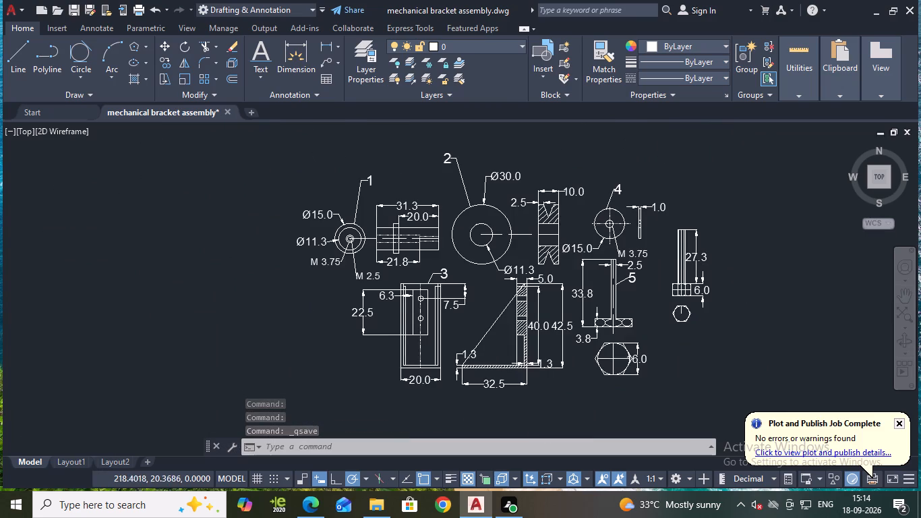
{"action": "left_click", "coordinate": [324, 52]}
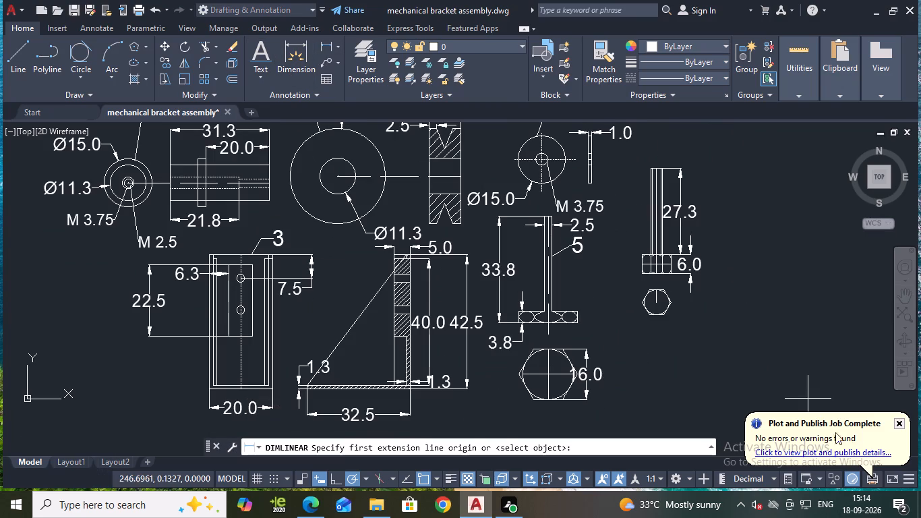
{"action": "scroll", "coordinate": [717, 323], "scroll_direction": "up", "scroll_amount": 1}
{"action": "scroll", "coordinate": [643, 269], "scroll_direction": "up", "scroll_amount": 2}
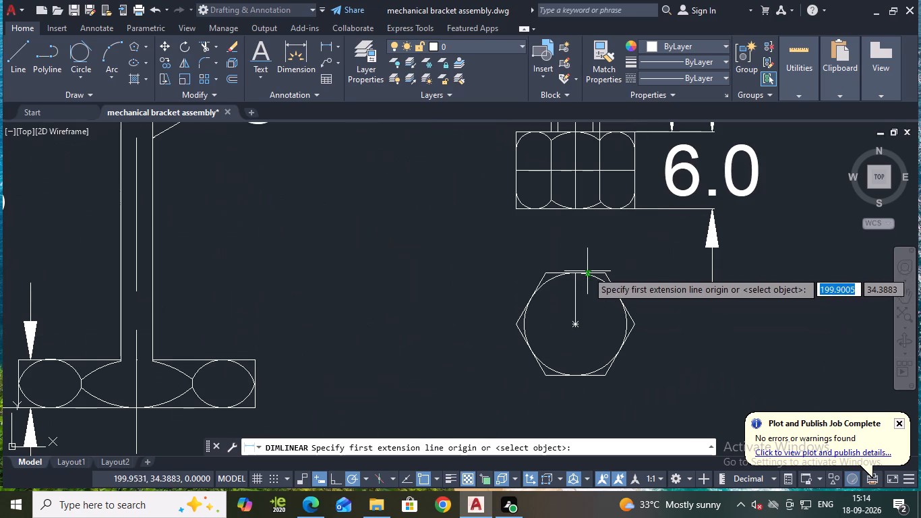
{"action": "left_click", "coordinate": [575, 274]}
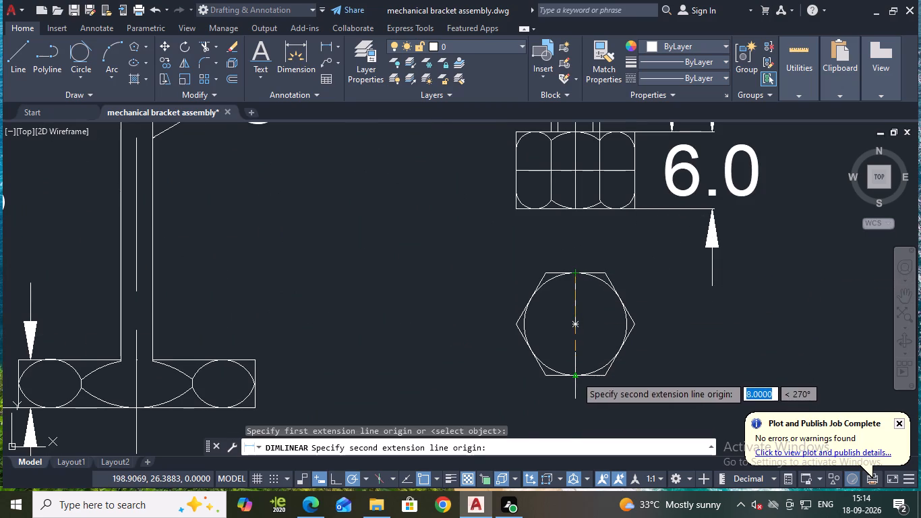
{"action": "left_click", "coordinate": [577, 375]}
{"action": "left_click", "coordinate": [680, 362]}
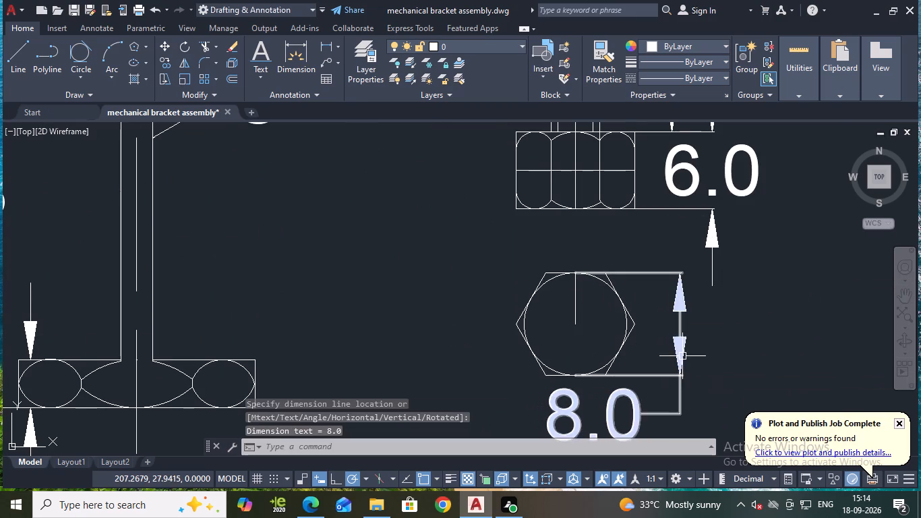
{"action": "scroll", "coordinate": [665, 171], "scroll_direction": "down", "scroll_amount": 1}
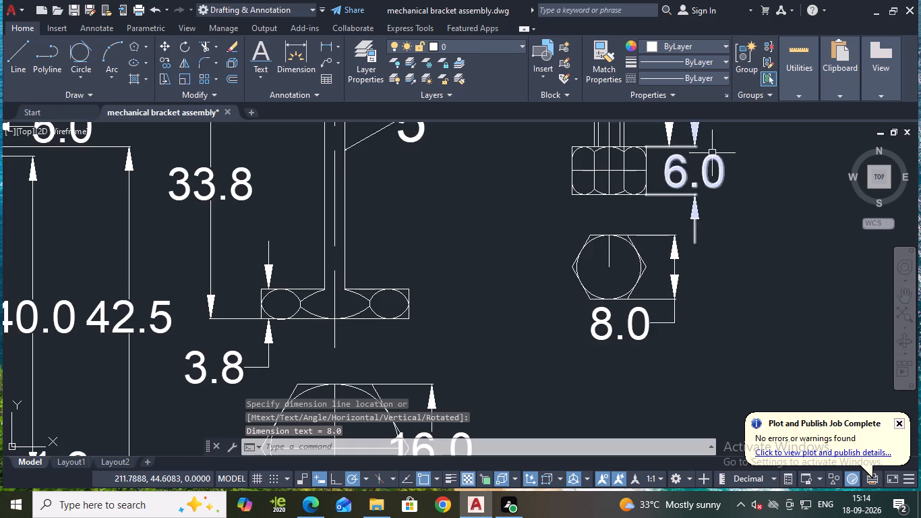
{"action": "scroll", "coordinate": [712, 153], "scroll_direction": "down", "scroll_amount": 1}
{"action": "middle_click_drag", "start_coordinate": [769, 161], "coordinate": [678, 255]}
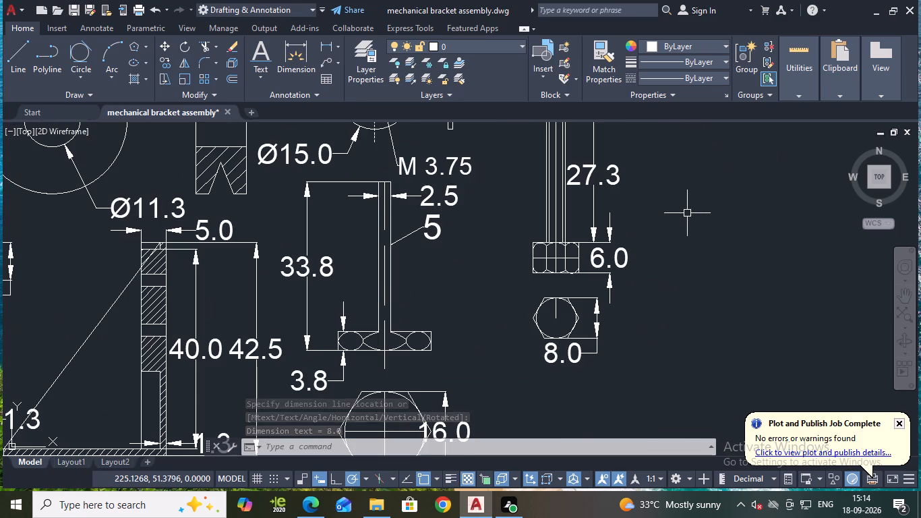
{"action": "key", "text": "s"}
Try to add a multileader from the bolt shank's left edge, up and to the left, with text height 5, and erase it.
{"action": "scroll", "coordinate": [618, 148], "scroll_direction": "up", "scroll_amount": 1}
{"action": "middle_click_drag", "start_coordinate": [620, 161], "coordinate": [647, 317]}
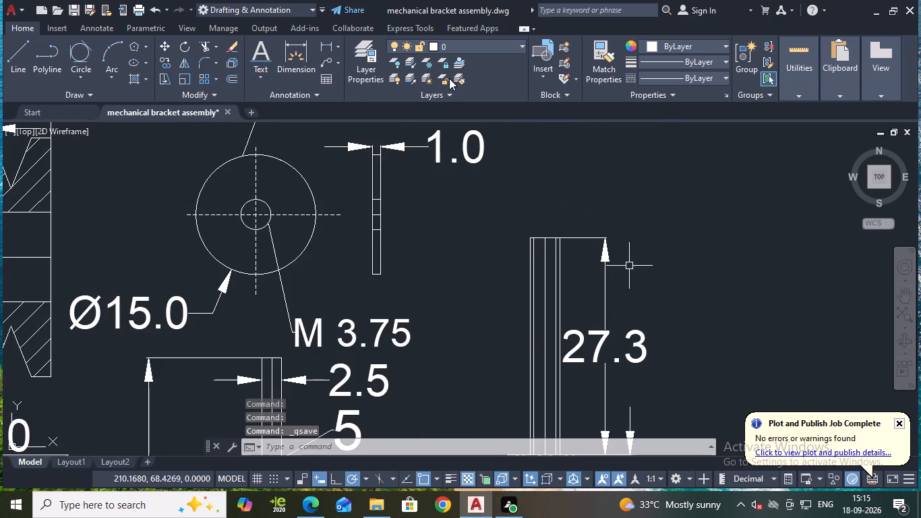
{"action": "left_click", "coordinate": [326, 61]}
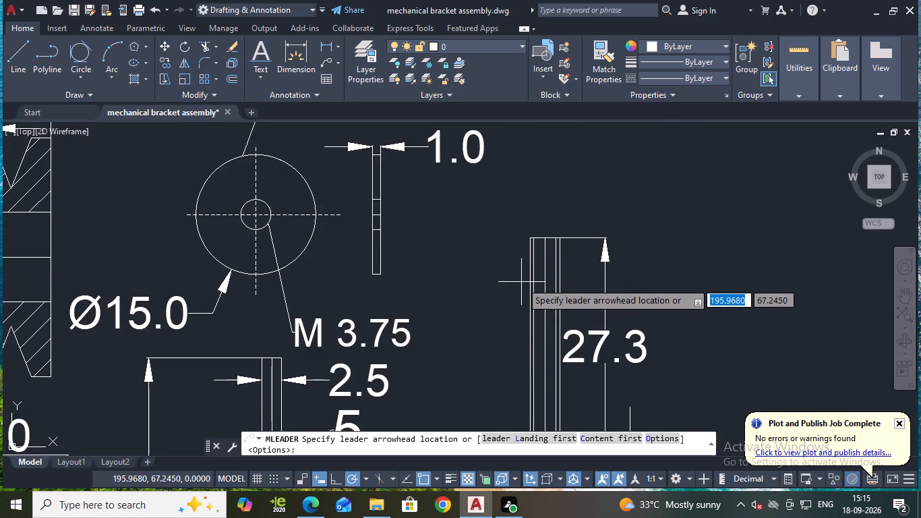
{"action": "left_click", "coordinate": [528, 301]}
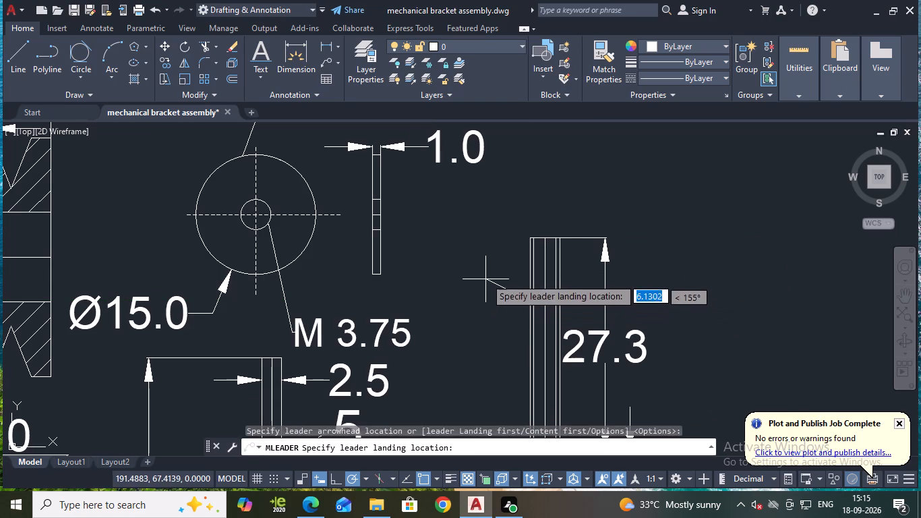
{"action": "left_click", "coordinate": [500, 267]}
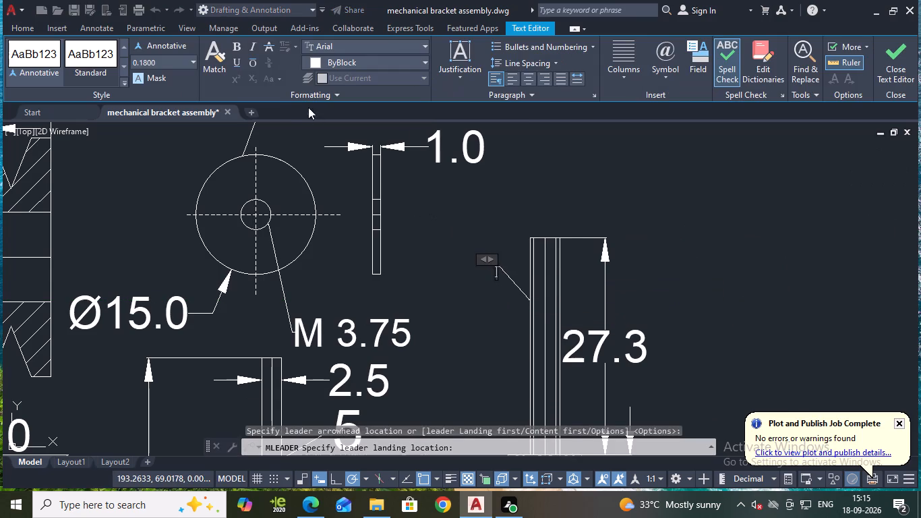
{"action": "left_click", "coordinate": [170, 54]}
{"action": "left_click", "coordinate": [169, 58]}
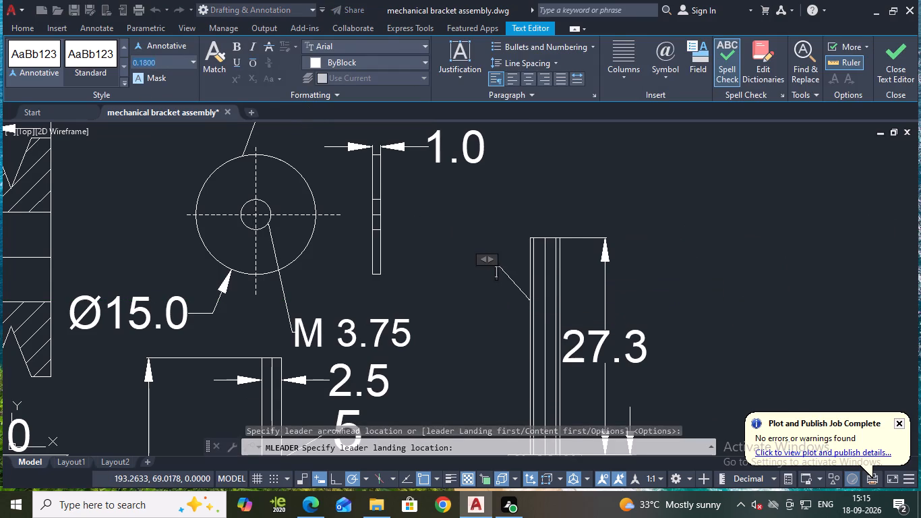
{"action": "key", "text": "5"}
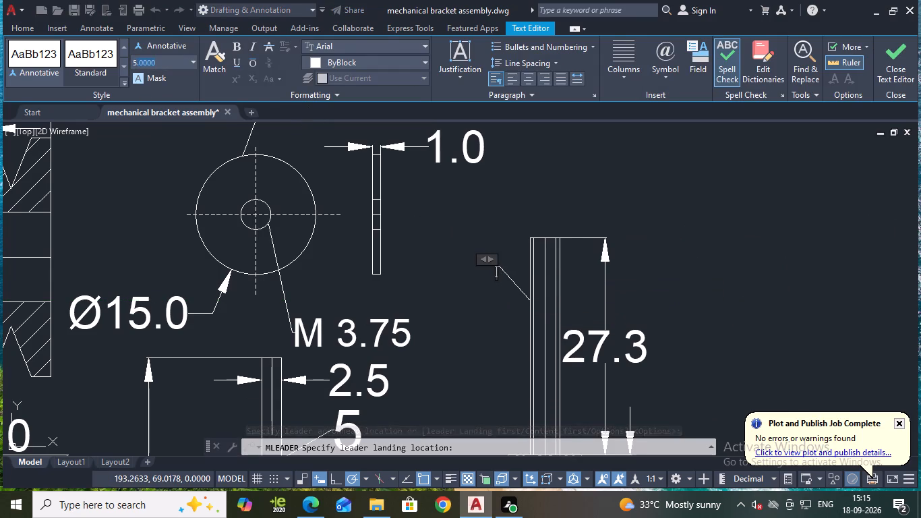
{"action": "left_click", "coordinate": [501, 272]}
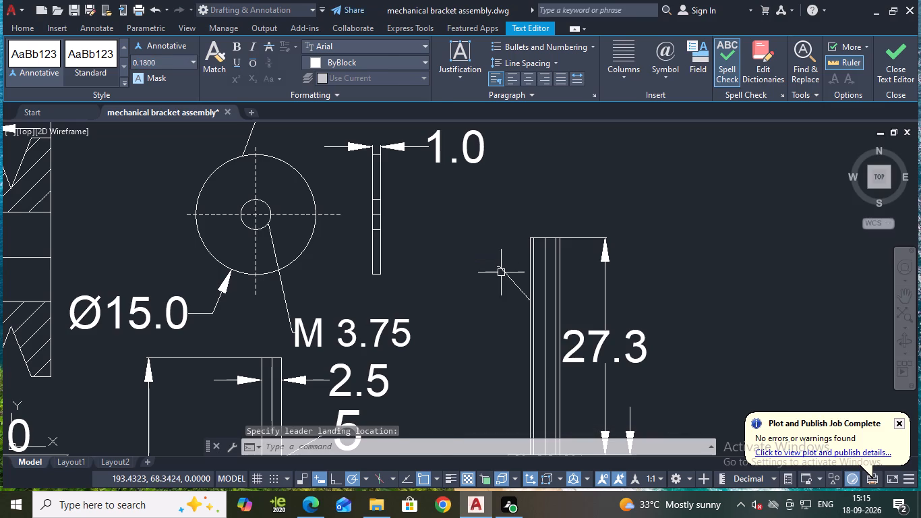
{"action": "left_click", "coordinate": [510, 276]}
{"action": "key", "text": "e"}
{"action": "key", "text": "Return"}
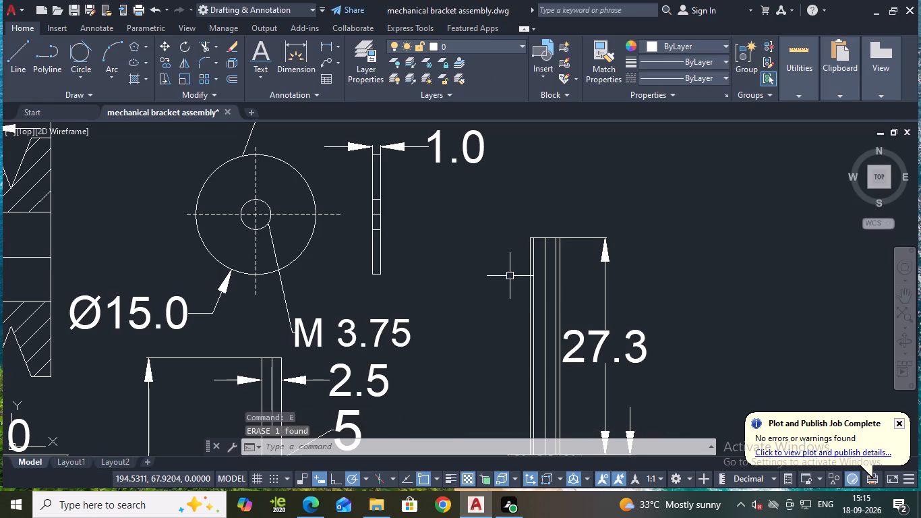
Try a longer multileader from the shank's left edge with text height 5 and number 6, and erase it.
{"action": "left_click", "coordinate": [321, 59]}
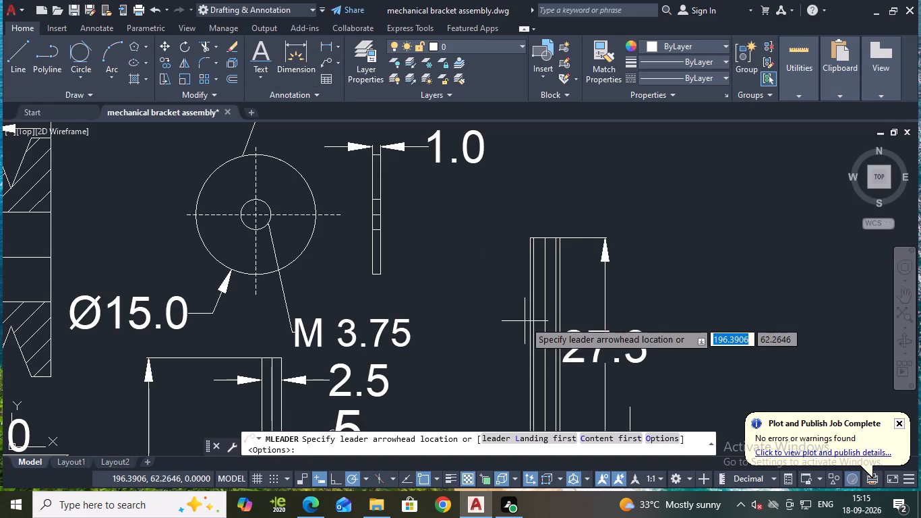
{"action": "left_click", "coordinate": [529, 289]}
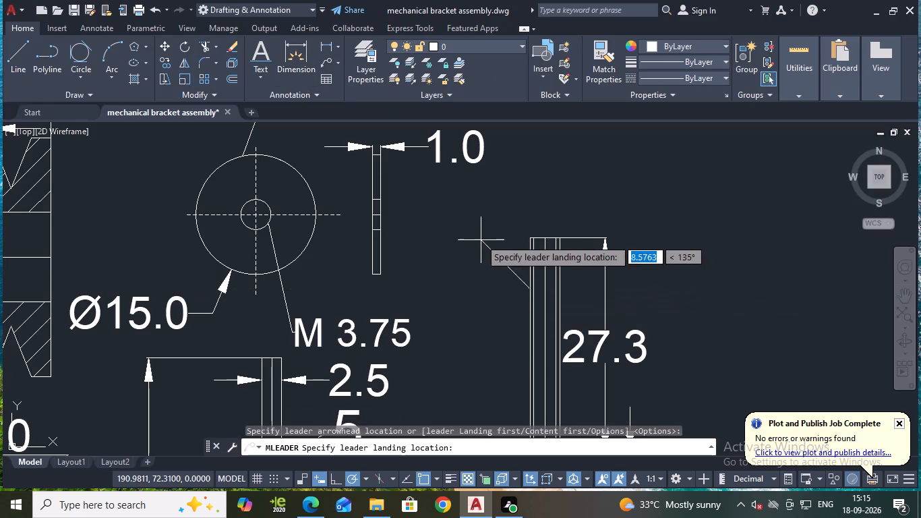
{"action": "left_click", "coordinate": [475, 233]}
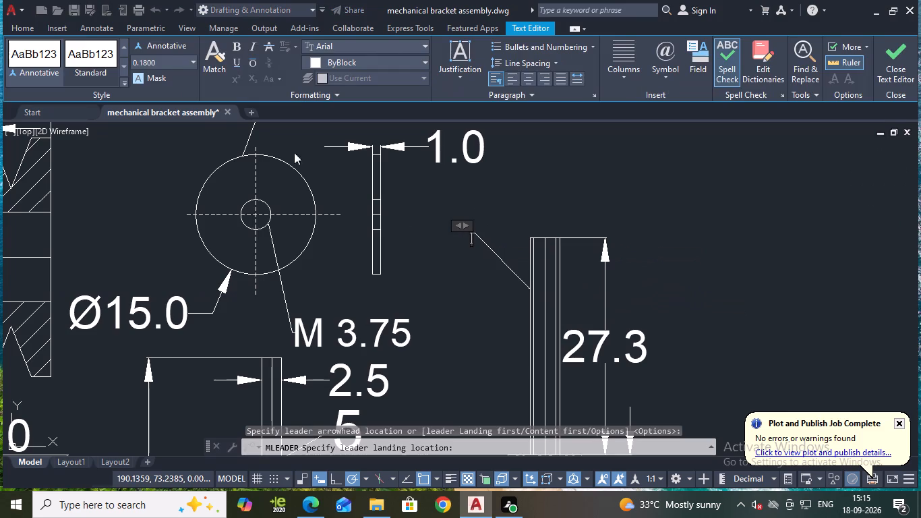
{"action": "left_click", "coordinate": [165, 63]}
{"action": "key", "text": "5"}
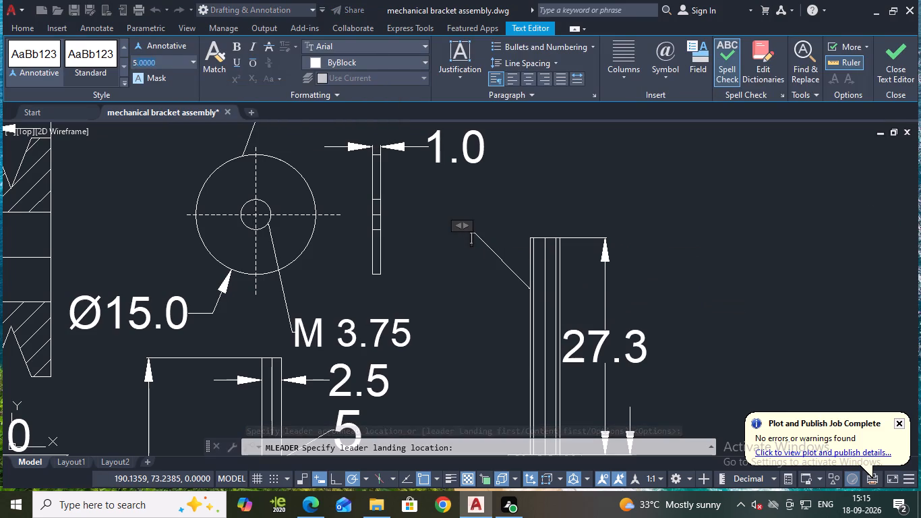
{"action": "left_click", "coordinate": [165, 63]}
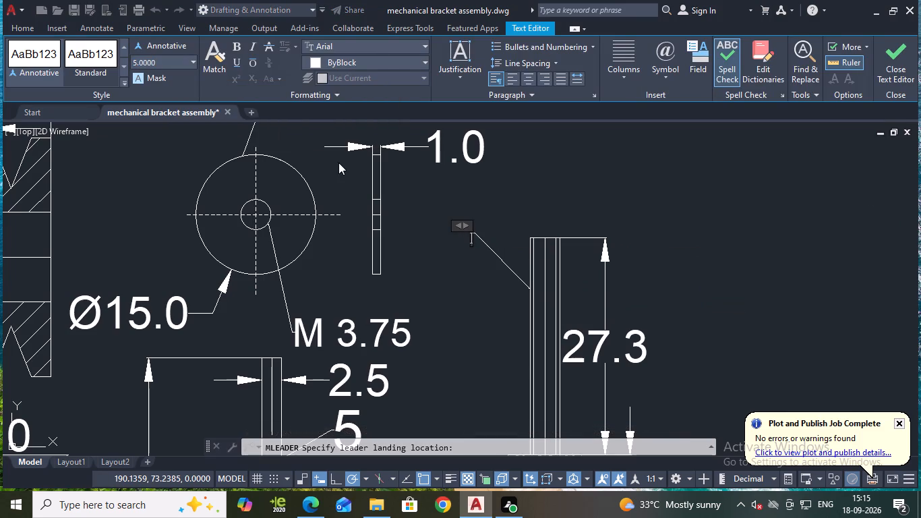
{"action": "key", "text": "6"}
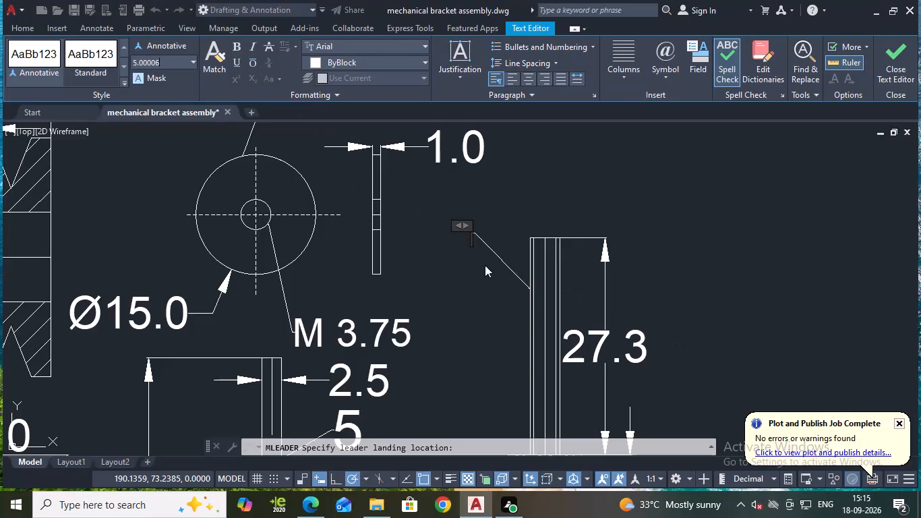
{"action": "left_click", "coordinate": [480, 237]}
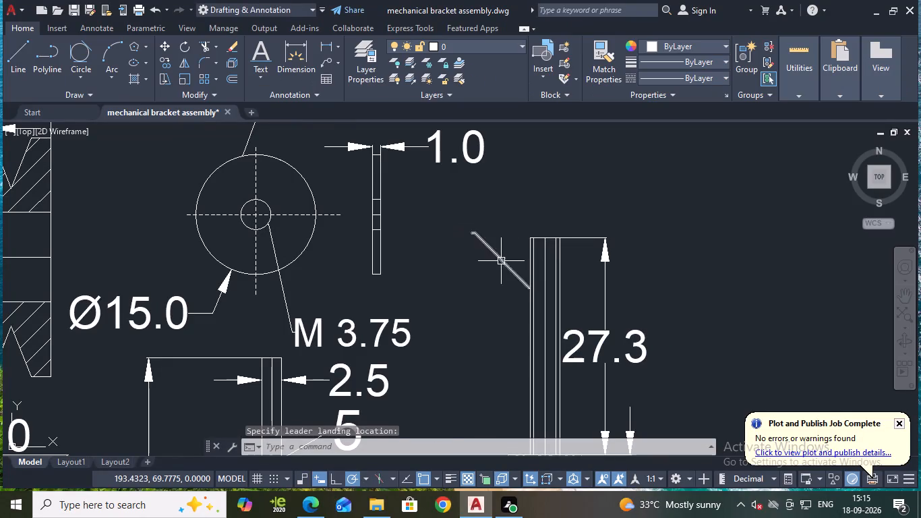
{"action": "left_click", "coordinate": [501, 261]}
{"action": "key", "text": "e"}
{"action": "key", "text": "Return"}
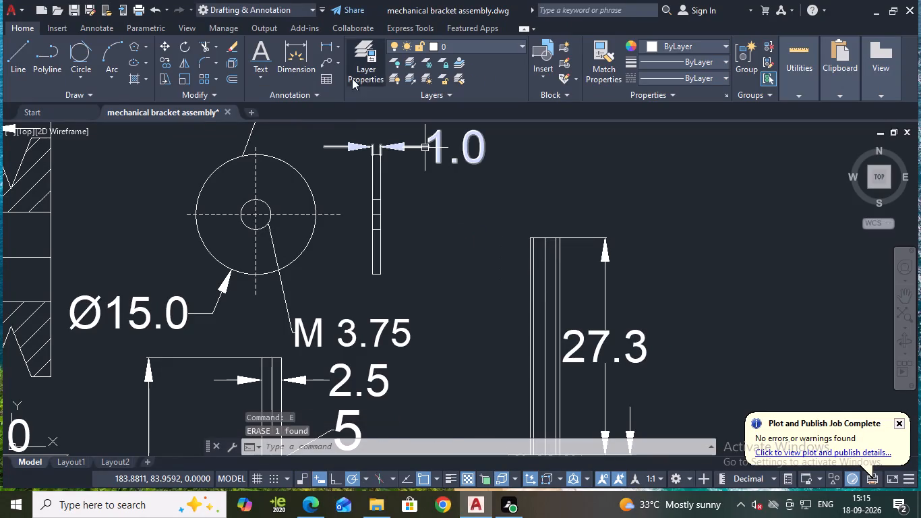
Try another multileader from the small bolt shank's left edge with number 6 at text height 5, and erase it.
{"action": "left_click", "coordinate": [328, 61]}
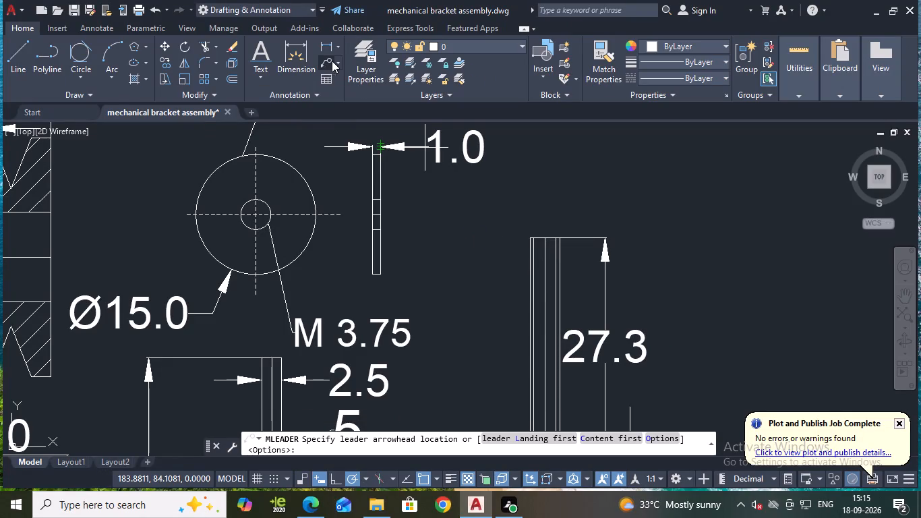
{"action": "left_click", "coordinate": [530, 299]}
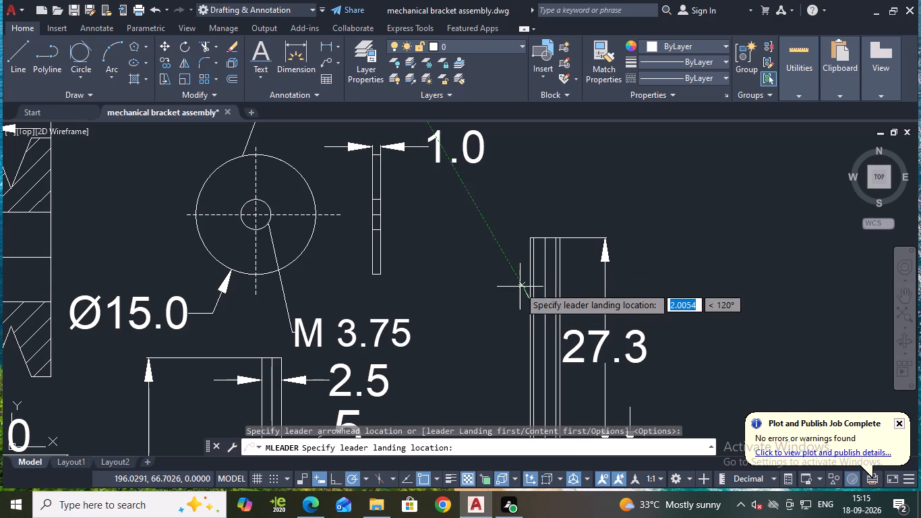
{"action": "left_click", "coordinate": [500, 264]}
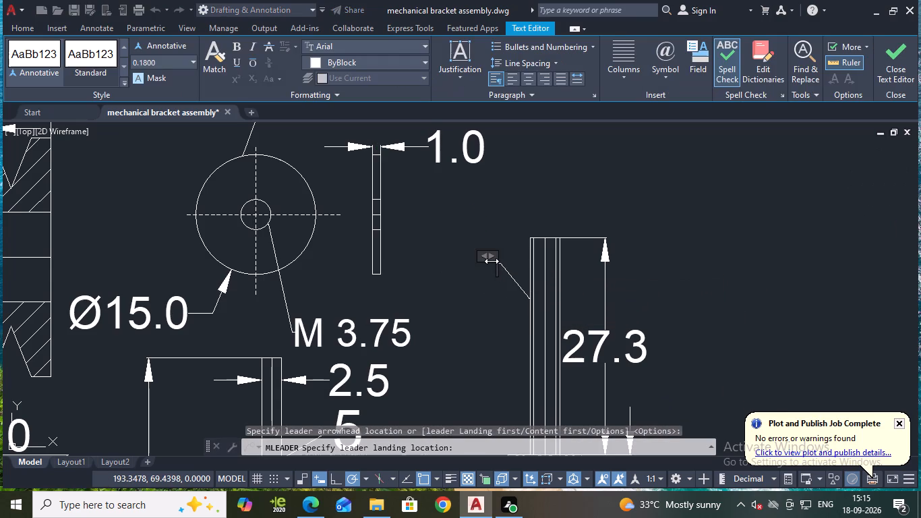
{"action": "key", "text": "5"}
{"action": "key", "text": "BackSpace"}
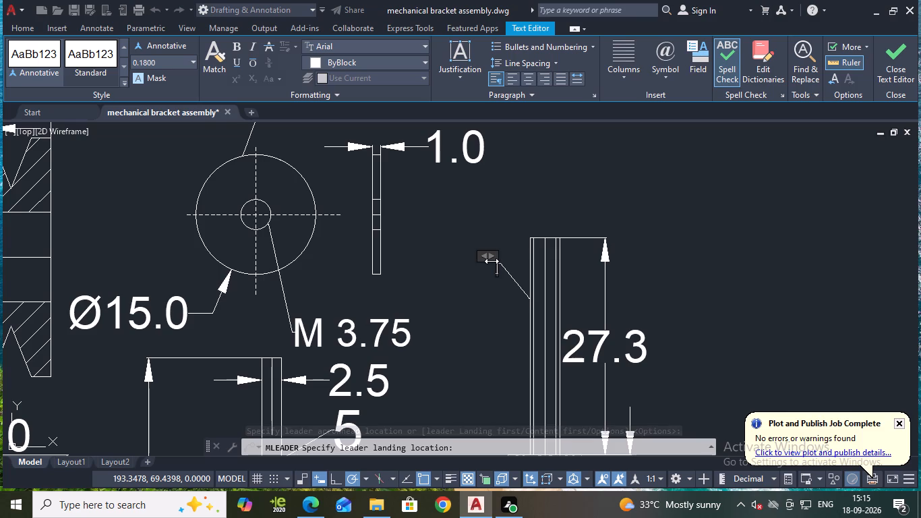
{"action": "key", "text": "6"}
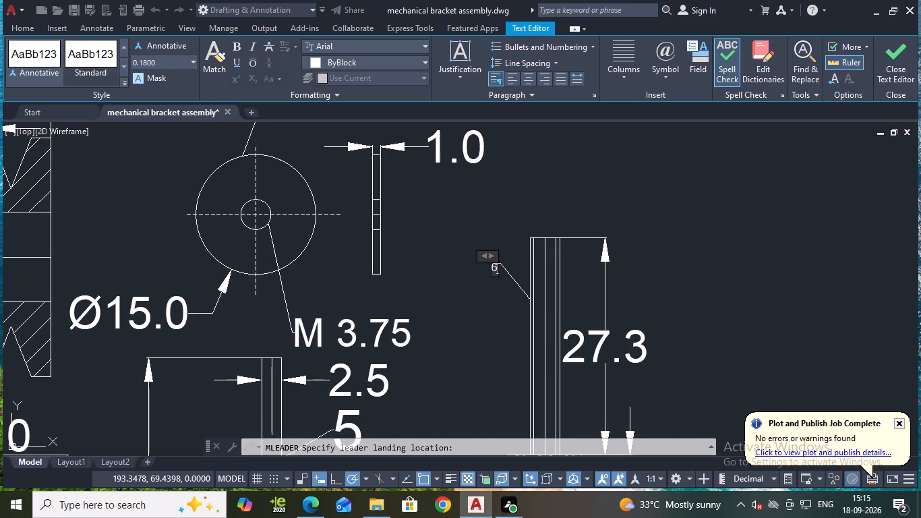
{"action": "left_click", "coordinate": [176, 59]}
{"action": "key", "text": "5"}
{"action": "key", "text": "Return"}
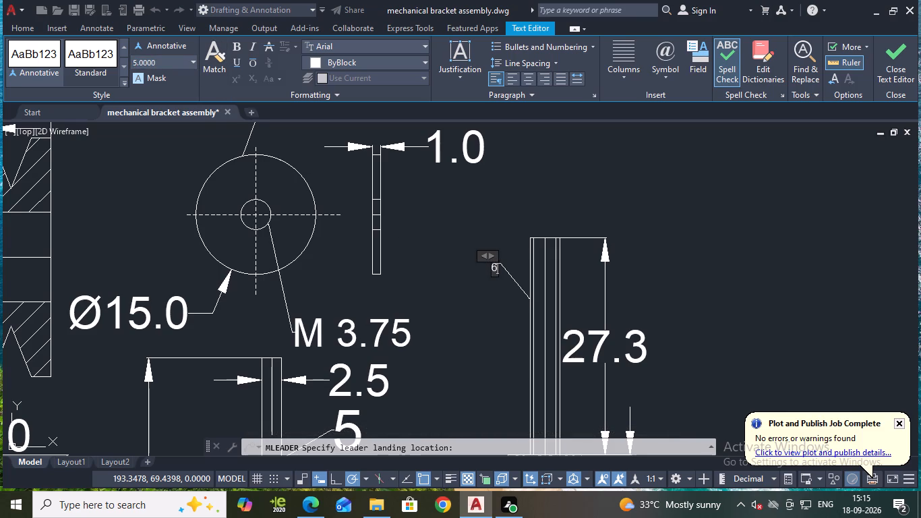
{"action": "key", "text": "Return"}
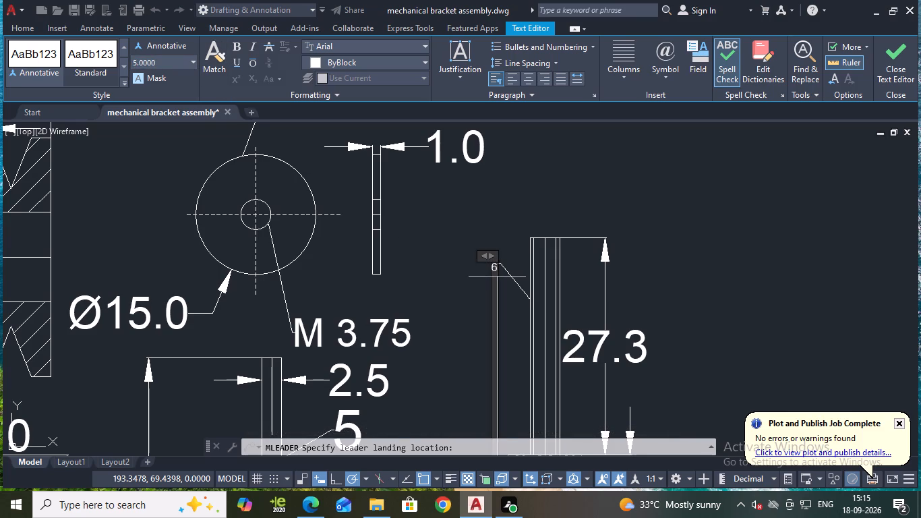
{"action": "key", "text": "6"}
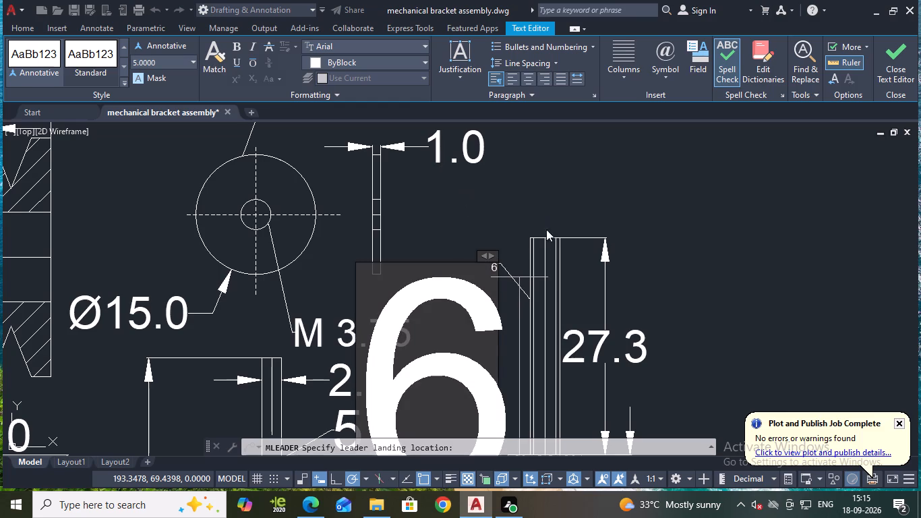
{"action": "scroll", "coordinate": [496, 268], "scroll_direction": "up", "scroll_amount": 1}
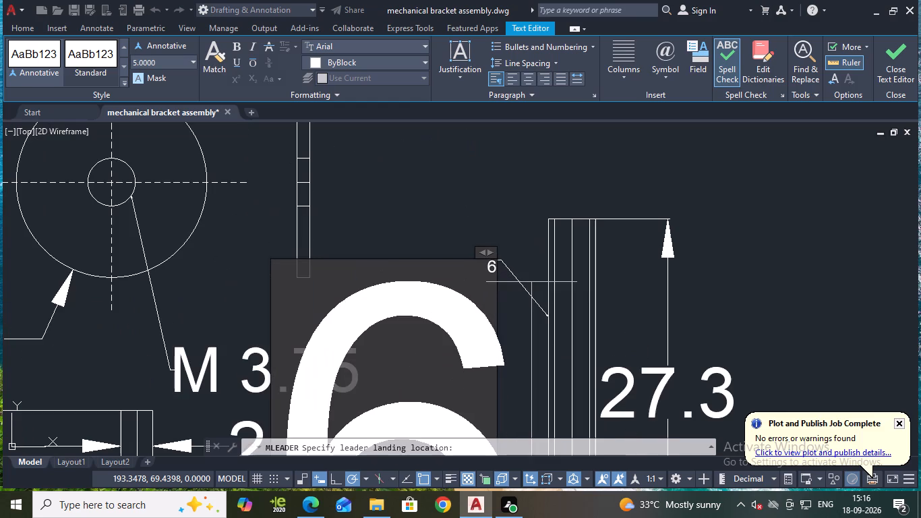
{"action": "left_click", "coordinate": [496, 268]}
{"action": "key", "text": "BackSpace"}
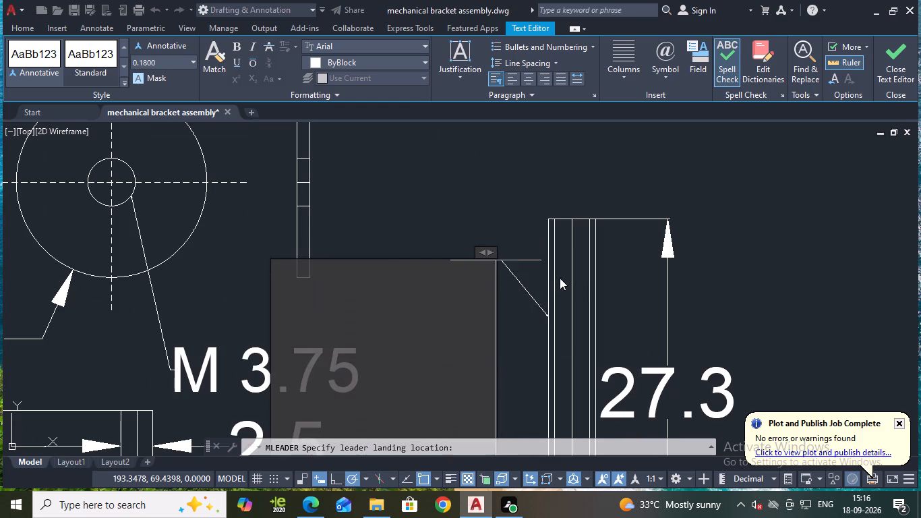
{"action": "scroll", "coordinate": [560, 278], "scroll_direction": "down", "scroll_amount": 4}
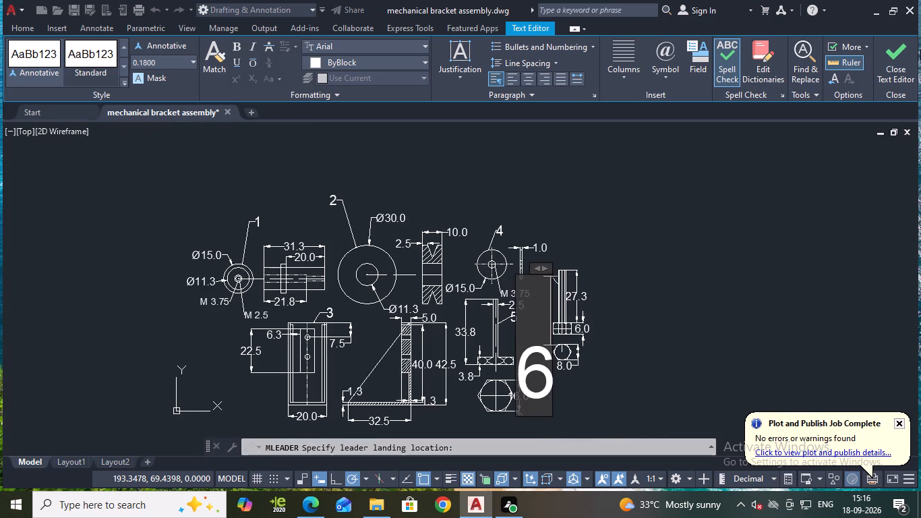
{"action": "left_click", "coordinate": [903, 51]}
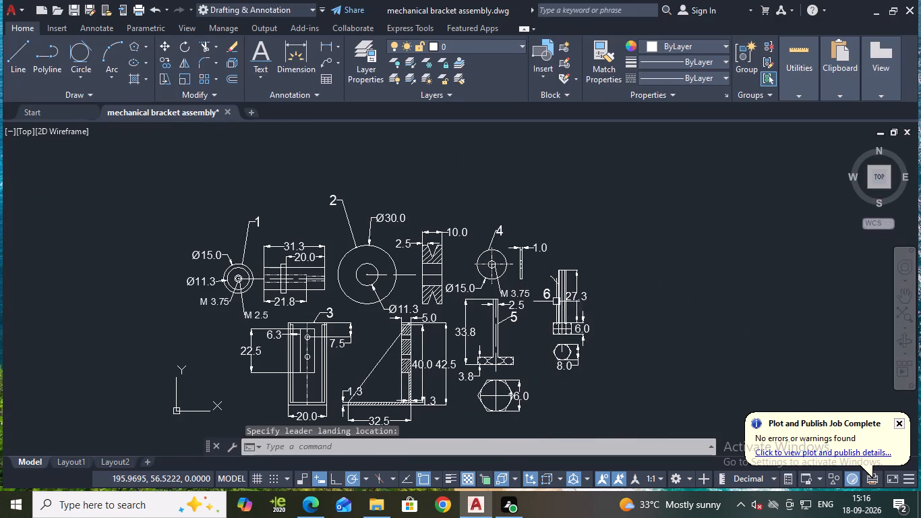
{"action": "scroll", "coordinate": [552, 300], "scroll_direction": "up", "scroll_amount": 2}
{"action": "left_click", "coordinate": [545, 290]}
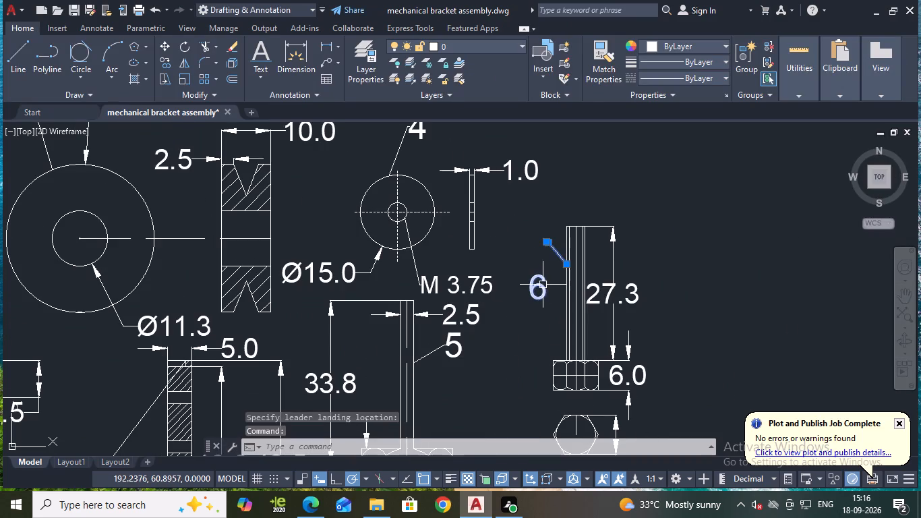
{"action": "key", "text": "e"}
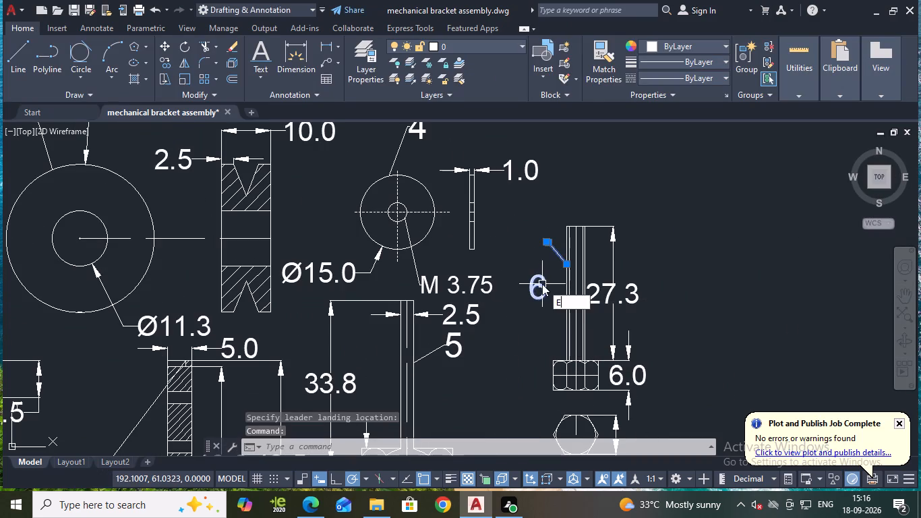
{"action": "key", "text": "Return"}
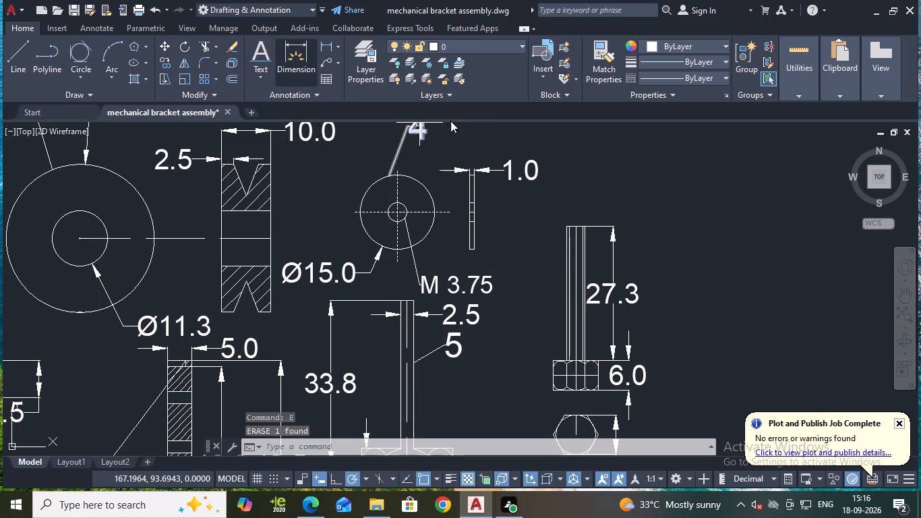
Add a multileader from the small bolt shank's left edge, up and to the left, with text height 5 and number 6.
{"action": "left_click", "coordinate": [320, 61]}
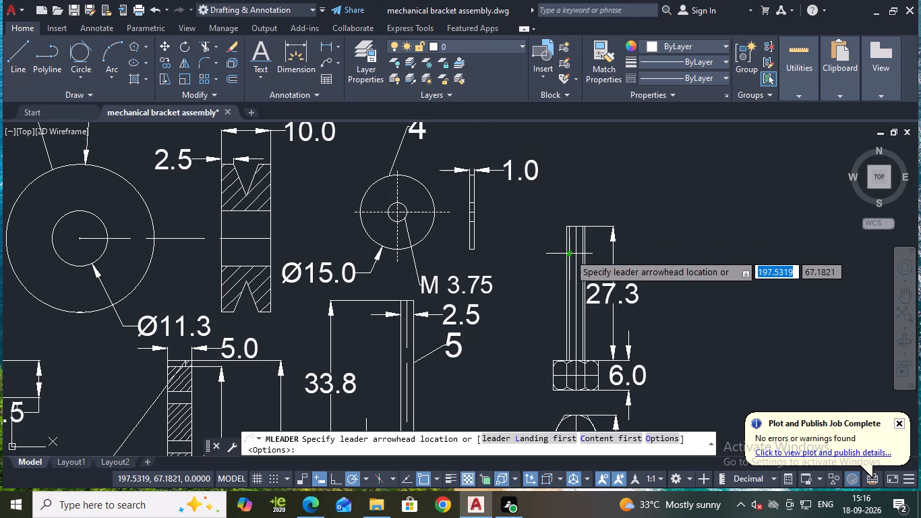
{"action": "scroll", "coordinate": [566, 251], "scroll_direction": "up", "scroll_amount": 2}
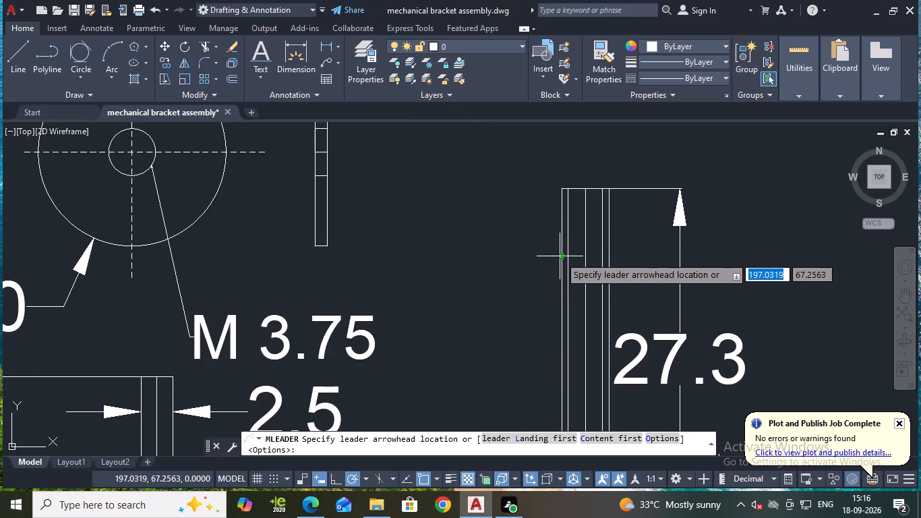
{"action": "left_click", "coordinate": [562, 258]}
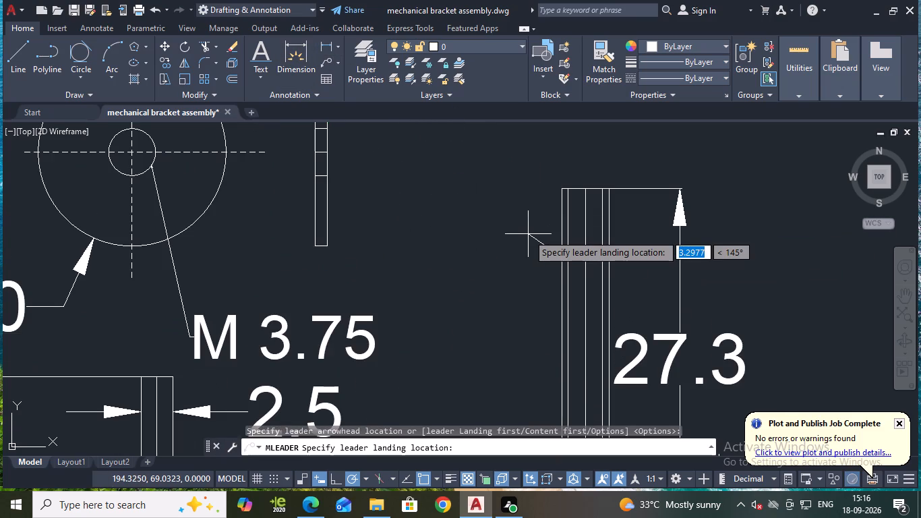
{"action": "left_click", "coordinate": [523, 233]}
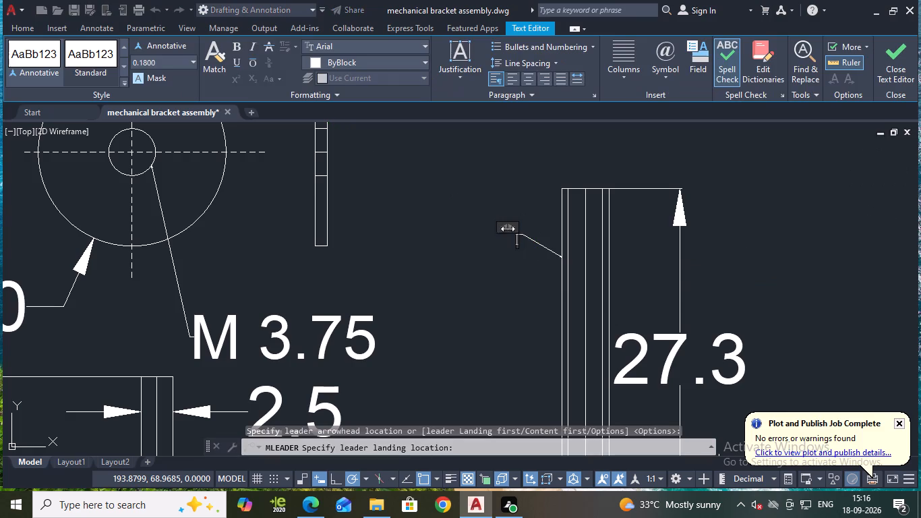
{"action": "left_click", "coordinate": [159, 61]}
{"action": "key", "text": "5"}
{"action": "key", "text": "Return"}
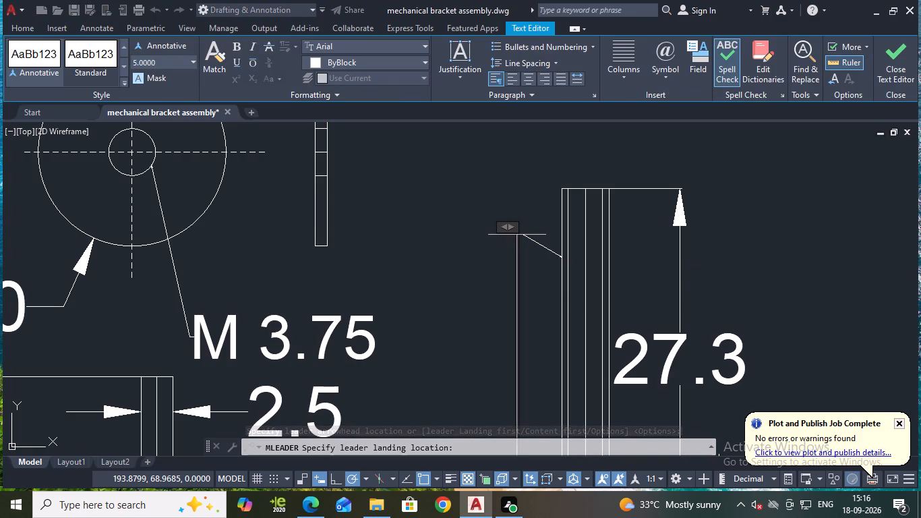
{"action": "key", "text": "6"}
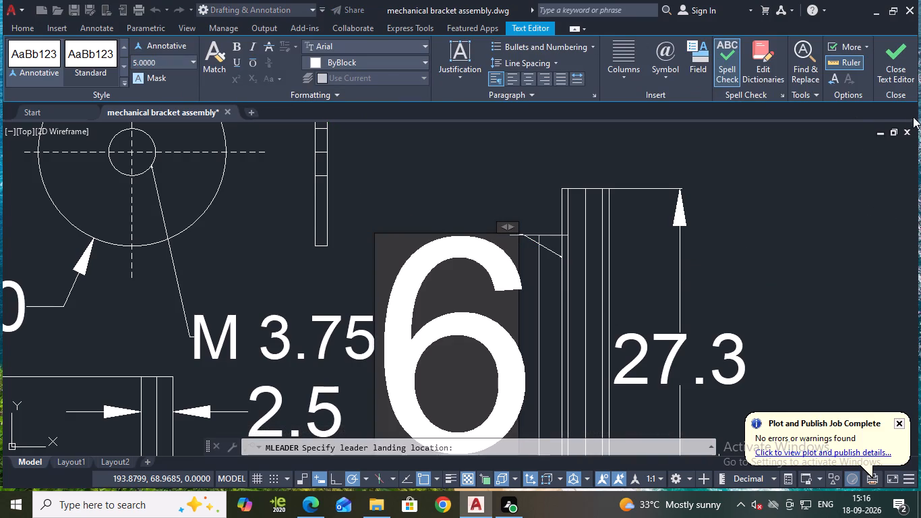
{"action": "left_click", "coordinate": [908, 71]}
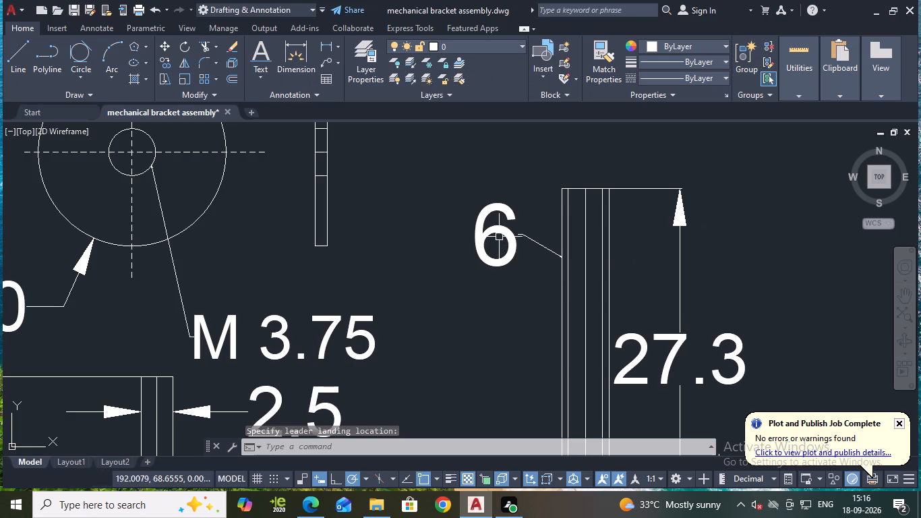
Lengthen the number 6 leader's landing so the number sits farther left of the shank, and save the drawing.
{"action": "left_click", "coordinate": [498, 233]}
{"action": "scroll", "coordinate": [517, 235], "scroll_direction": "up", "scroll_amount": 2}
{"action": "left_click", "coordinate": [518, 235]}
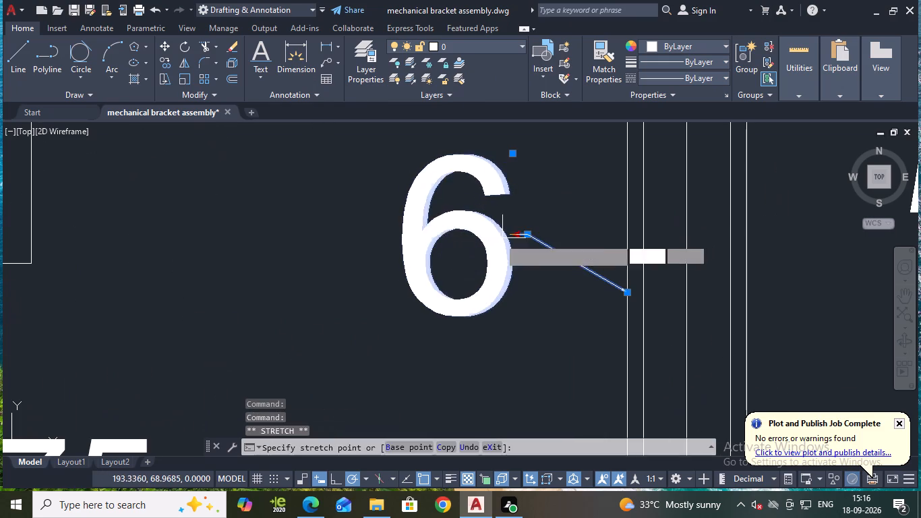
{"action": "left_click", "coordinate": [480, 235]}
{"action": "scroll", "coordinate": [558, 254], "scroll_direction": "down", "scroll_amount": 2}
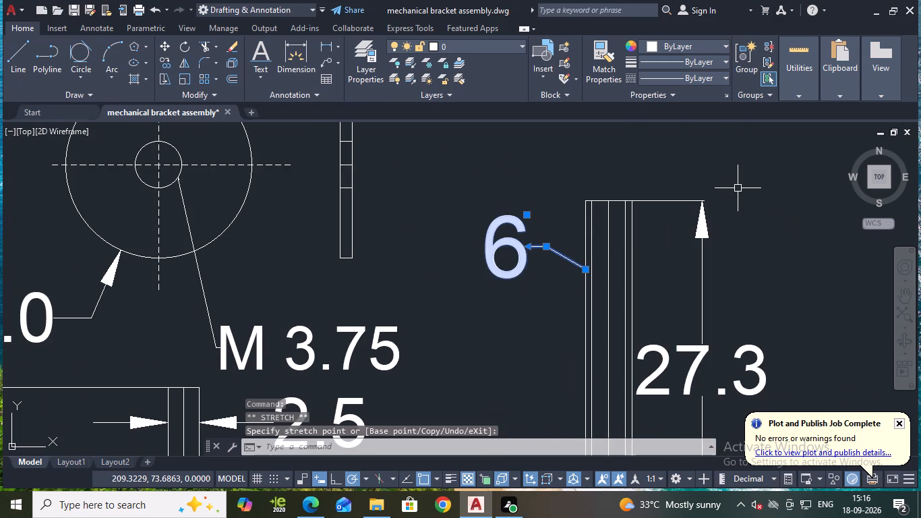
{"action": "key", "text": "Escape"}
{"action": "key", "text": "ctrl+s"}
Start drawing a circle for another part in the empty area near the bolts' hexagonal head views.
{"action": "scroll", "coordinate": [738, 188], "scroll_direction": "down", "scroll_amount": 2}
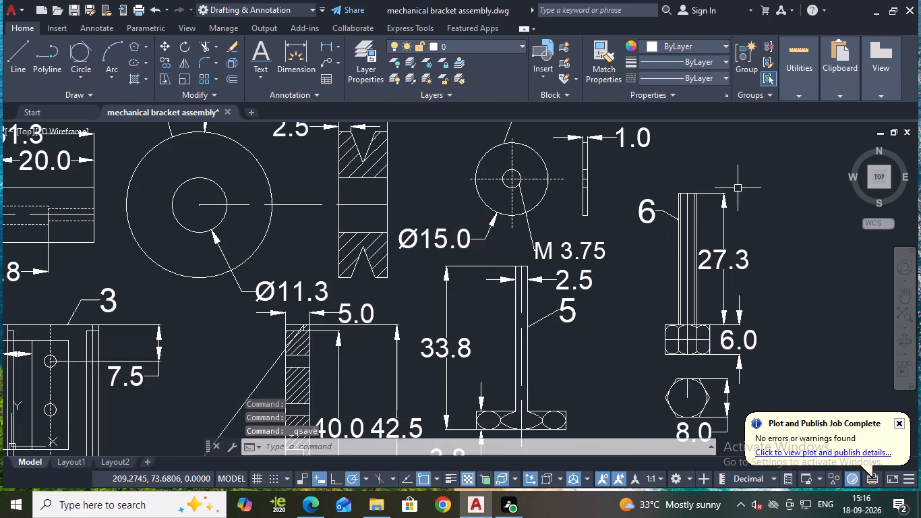
{"action": "scroll", "coordinate": [754, 208], "scroll_direction": "down", "scroll_amount": 1}
{"action": "scroll", "coordinate": [786, 252], "scroll_direction": "down", "scroll_amount": 1}
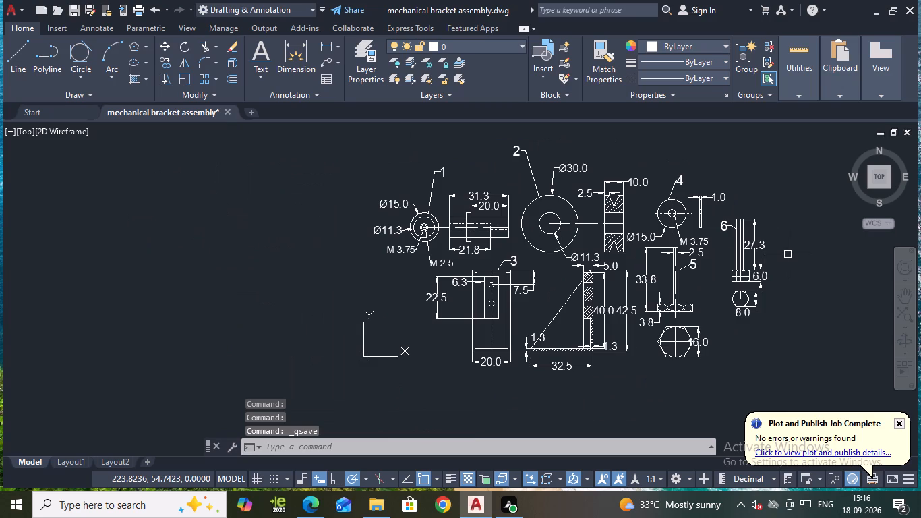
{"action": "scroll", "coordinate": [788, 255], "scroll_direction": "up", "scroll_amount": 1}
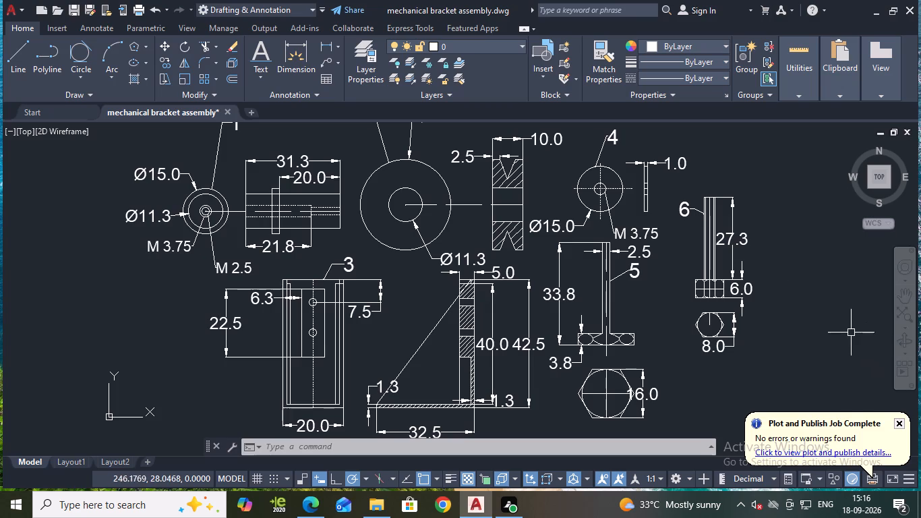
{"action": "middle_click_drag", "start_coordinate": [825, 331], "coordinate": [625, 242]}
{"action": "scroll", "coordinate": [627, 291], "scroll_direction": "up", "scroll_amount": 1}
{"action": "scroll", "coordinate": [494, 308], "scroll_direction": "up", "scroll_amount": 1}
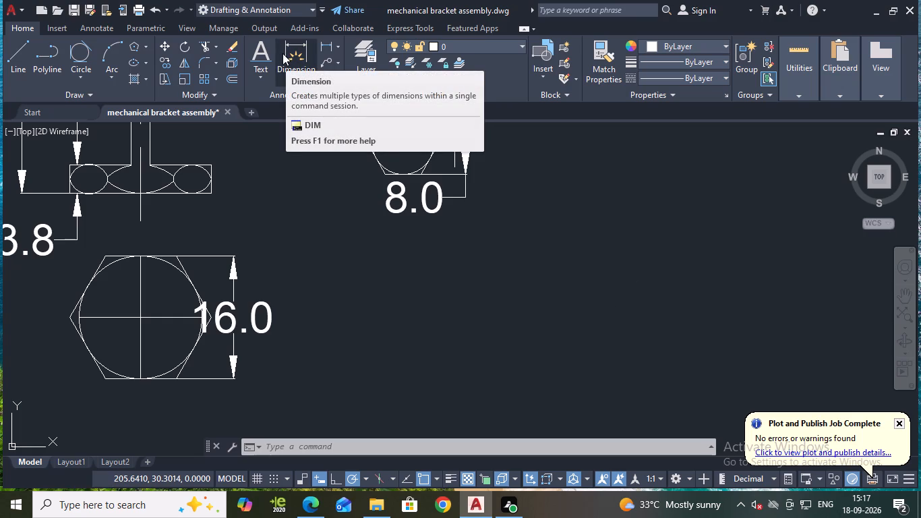
{"action": "left_click", "coordinate": [78, 73]}
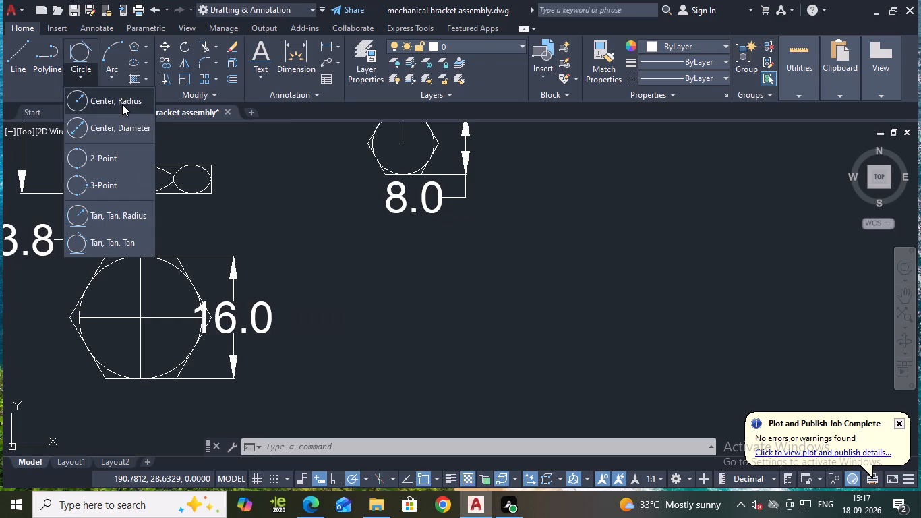
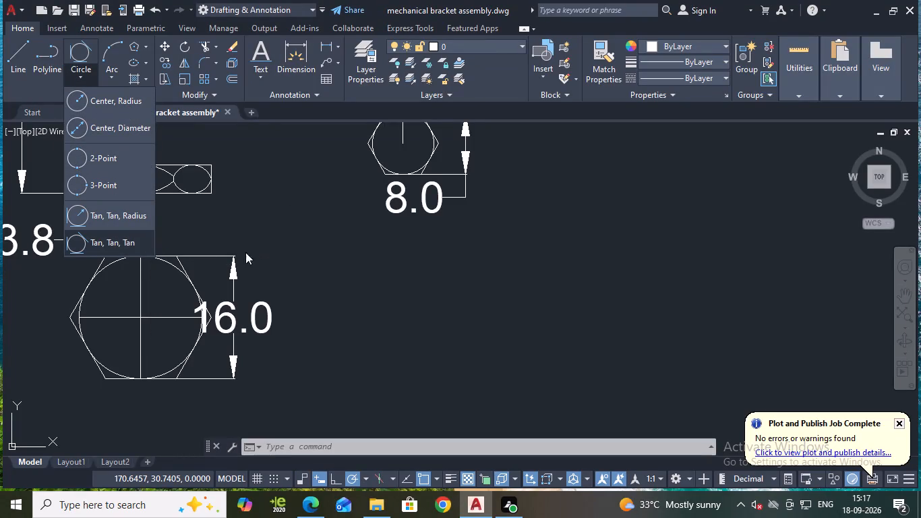
Draw a circle of diameter 4.3 directly below the centre of the small bolt's hexagonal head view.
{"action": "left_click", "coordinate": [107, 133]}
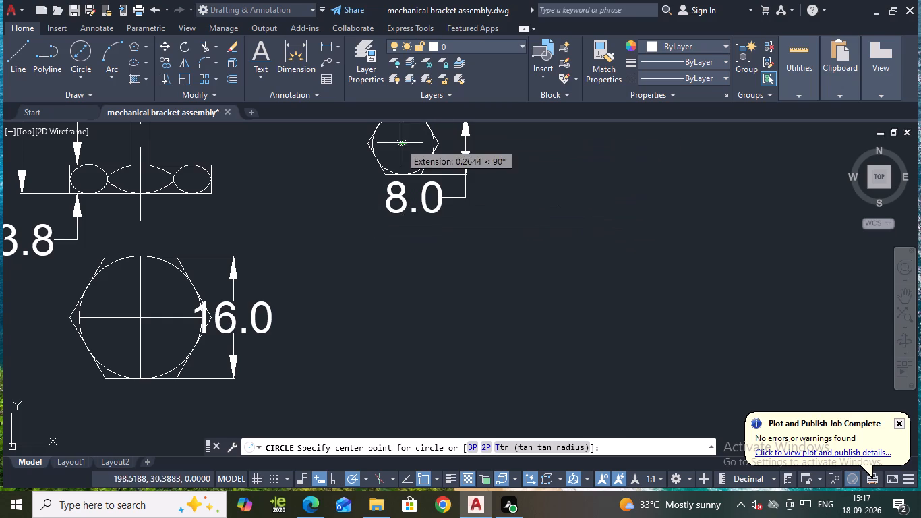
{"action": "left_click", "coordinate": [401, 307]}
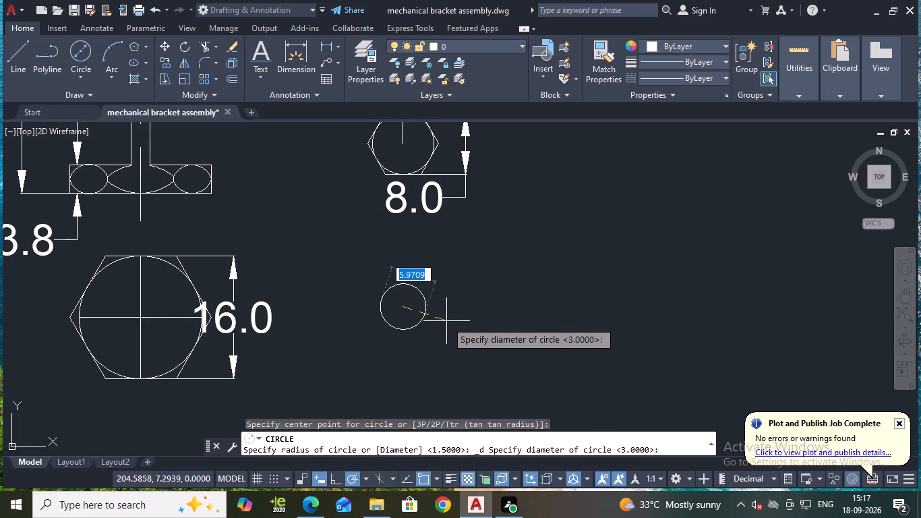
{"action": "key", "text": "d"}
{"action": "key", "text": "Return"}
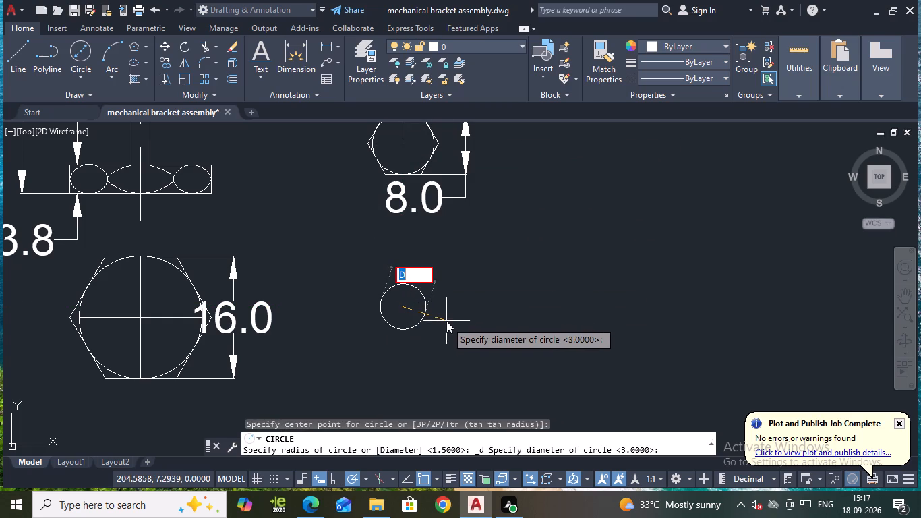
{"action": "type", "text": "4.3"}
{"action": "key", "text": "Return"}
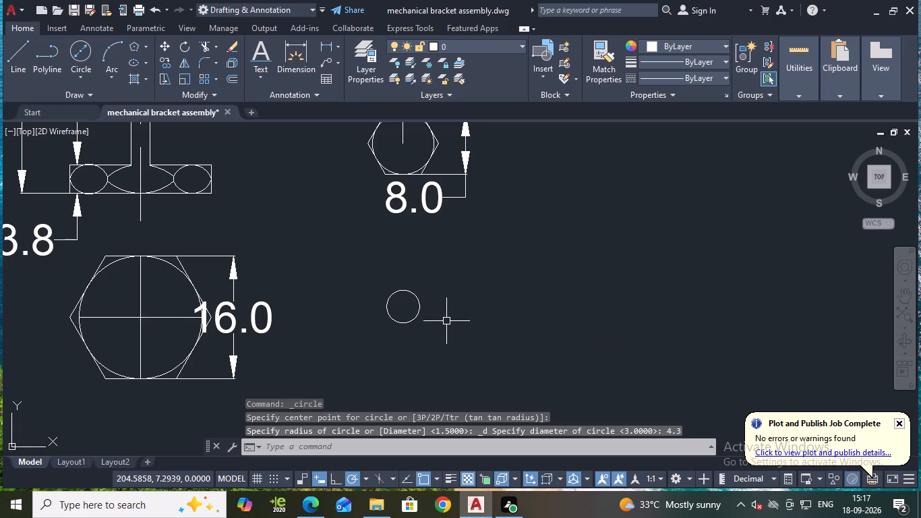
Circumscribe a six-sided polygon about the 4.3 circle with flat top and bottom edges, and save the drawing.
{"action": "scroll", "coordinate": [421, 306], "scroll_direction": "up", "scroll_amount": 1}
{"action": "middle_click_drag", "start_coordinate": [425, 295], "coordinate": [440, 249]}
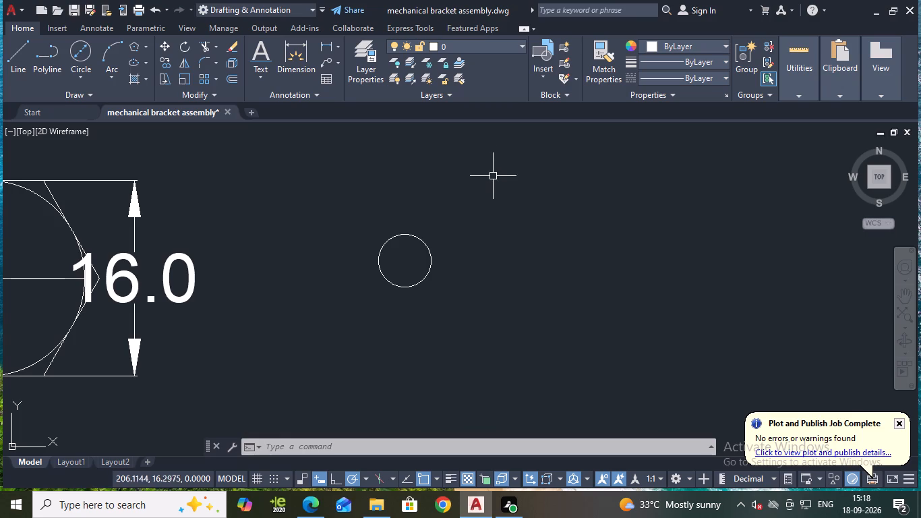
{"action": "left_click", "coordinate": [132, 46]}
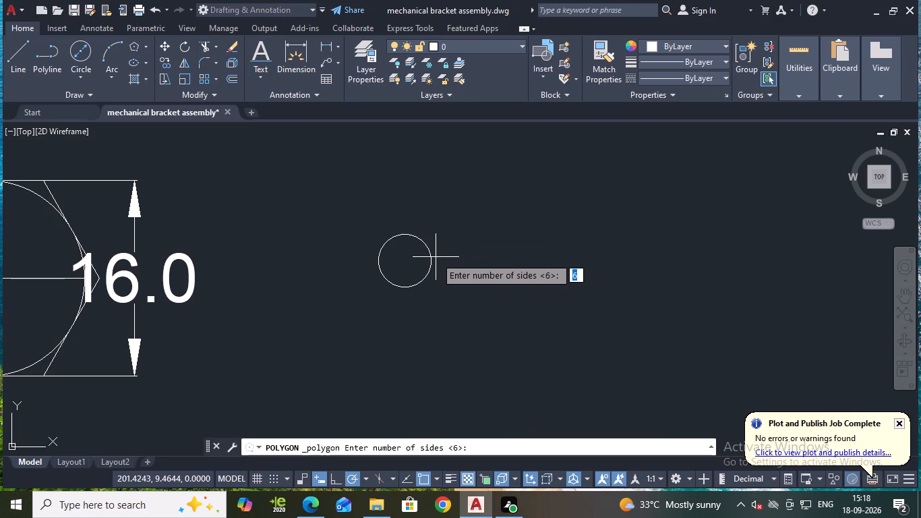
{"action": "key", "text": "Return"}
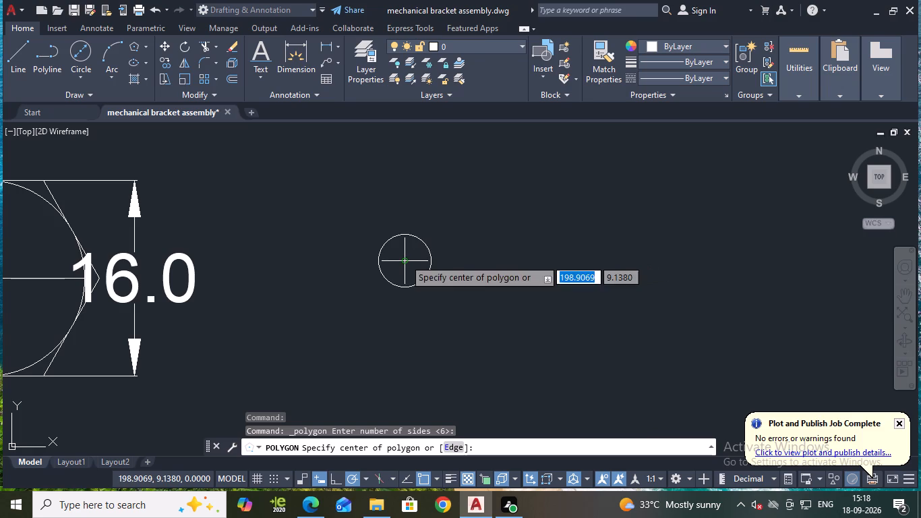
{"action": "left_click", "coordinate": [405, 259]}
{"action": "left_click_drag", "start_coordinate": [448, 309], "coordinate": [405, 259]}
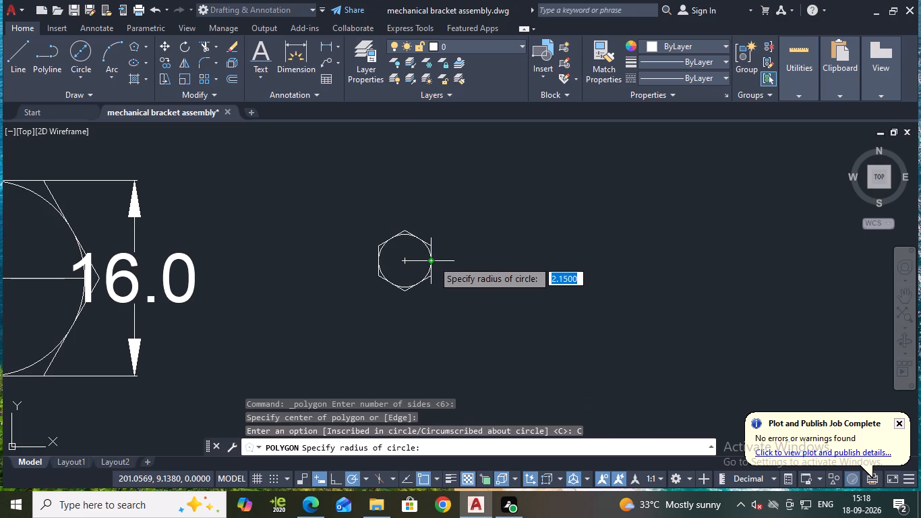
{"action": "left_click", "coordinate": [405, 233]}
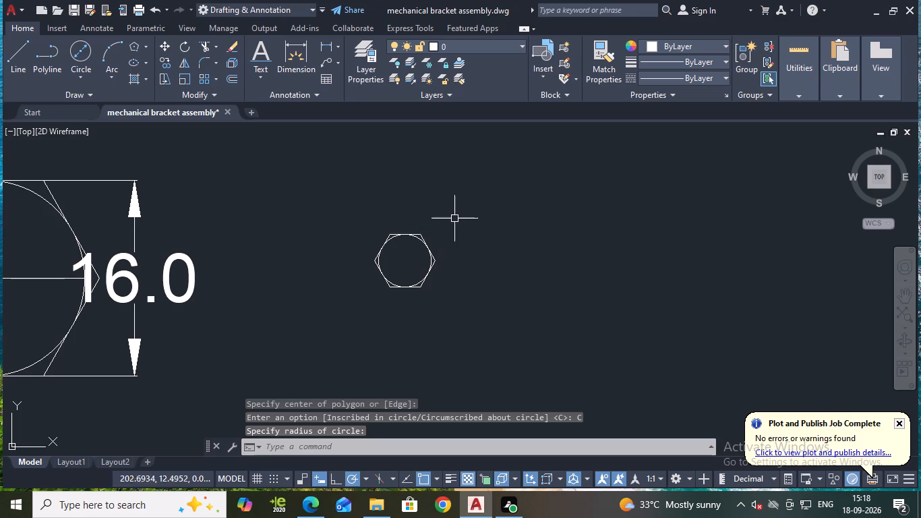
{"action": "key", "text": "ctrl+s"}
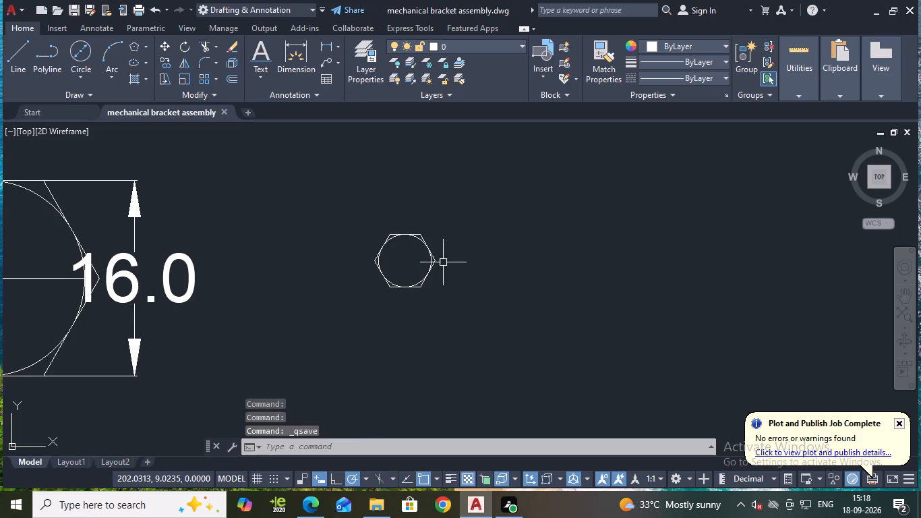
Draw a concentric circle of diameter 2.5 at the centre of the new hexagon.
{"action": "scroll", "coordinate": [434, 268], "scroll_direction": "up", "scroll_amount": 2}
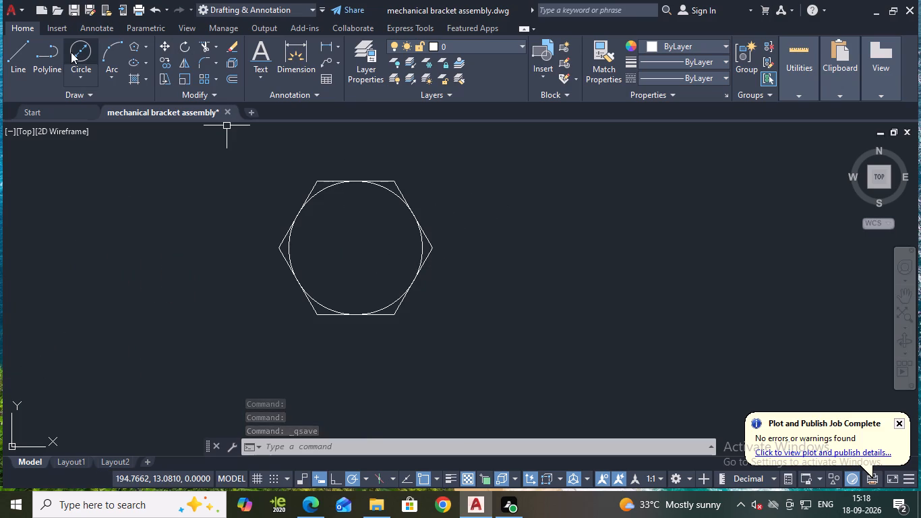
{"action": "left_click", "coordinate": [71, 52]}
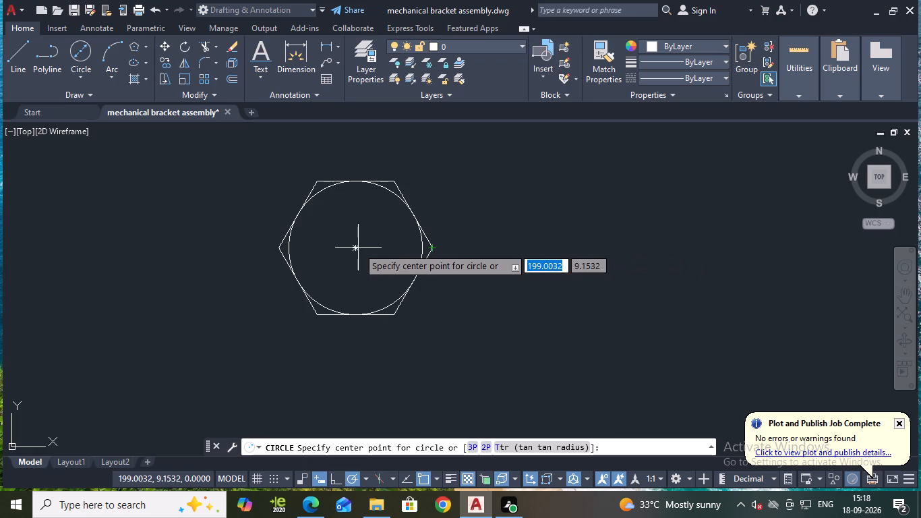
{"action": "left_click", "coordinate": [356, 248]}
{"action": "key", "text": "d"}
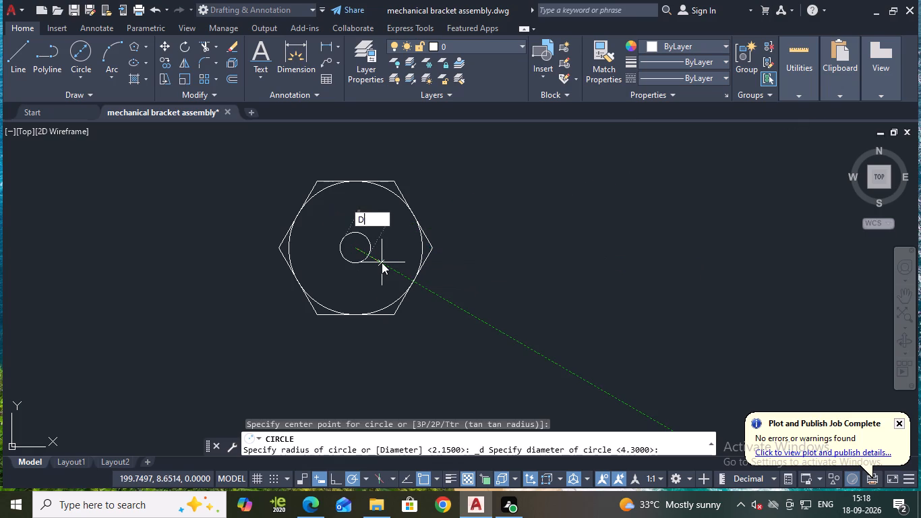
{"action": "key", "text": "Return"}
{"action": "type", "text": "2.5"}
{"action": "key", "text": "Return"}
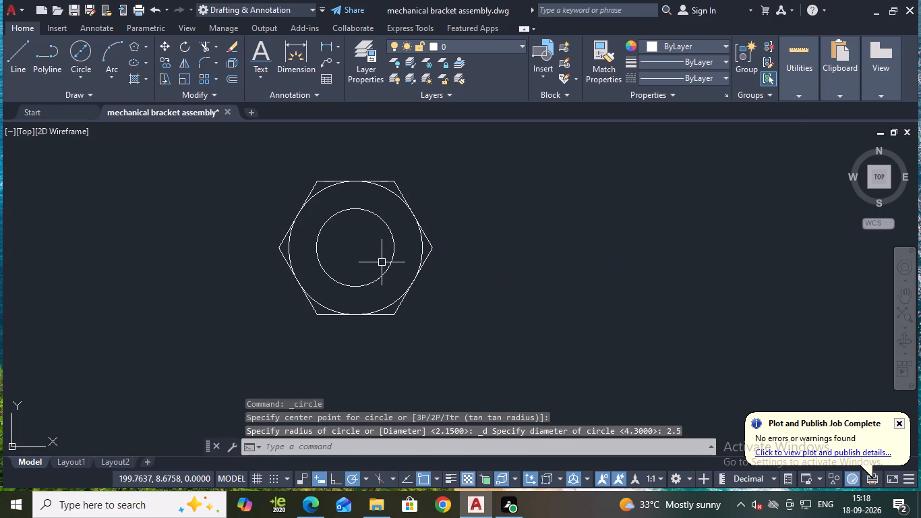
{"action": "key", "text": "Escape"}
Add a vertical linear dimension between the new hexagon's top and bottom flats, placed to its right.
{"action": "scroll", "coordinate": [492, 195], "scroll_direction": "down", "scroll_amount": 1}
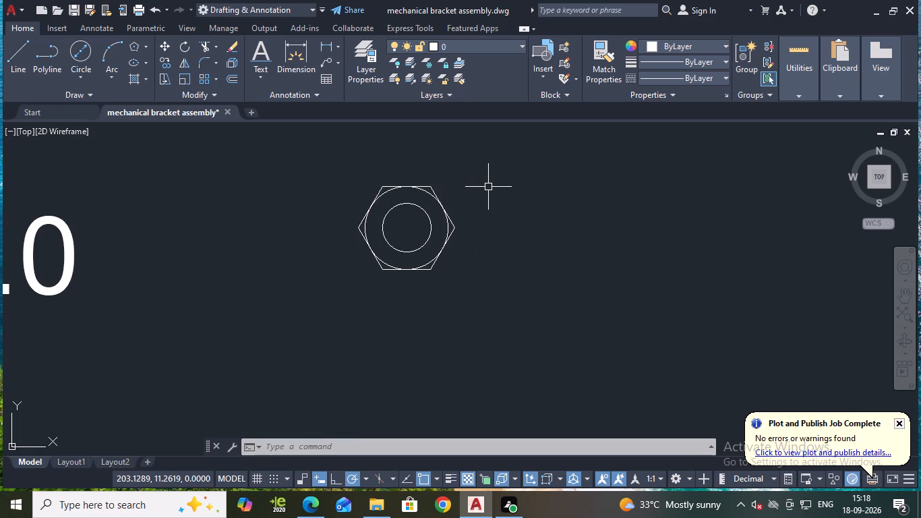
{"action": "left_click", "coordinate": [329, 45]}
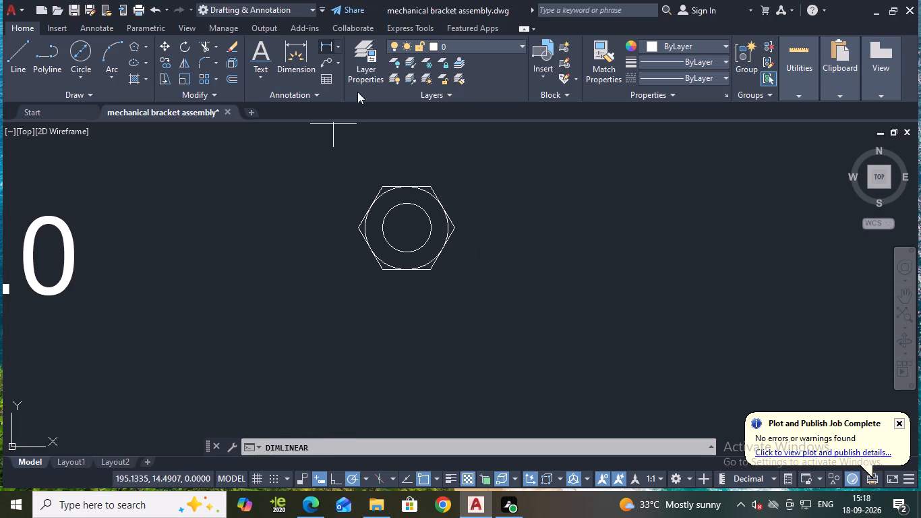
{"action": "left_click", "coordinate": [409, 185]}
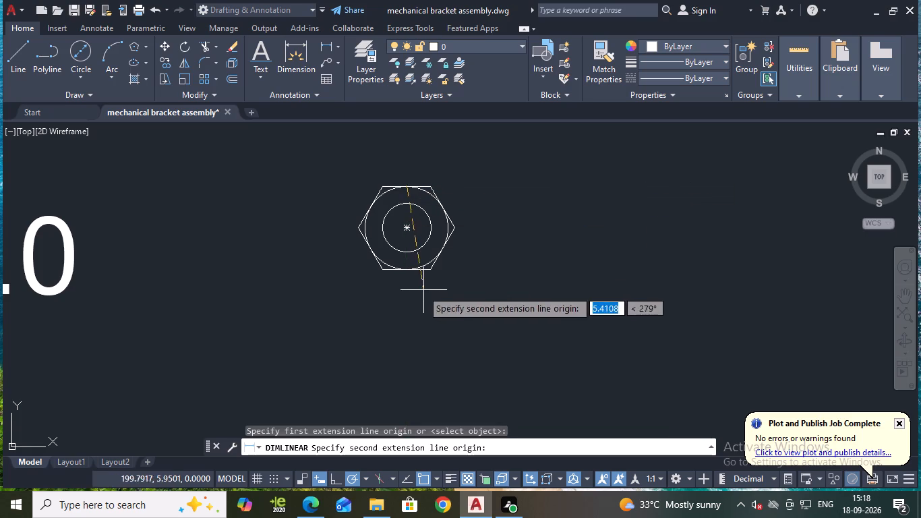
{"action": "left_click", "coordinate": [409, 270]}
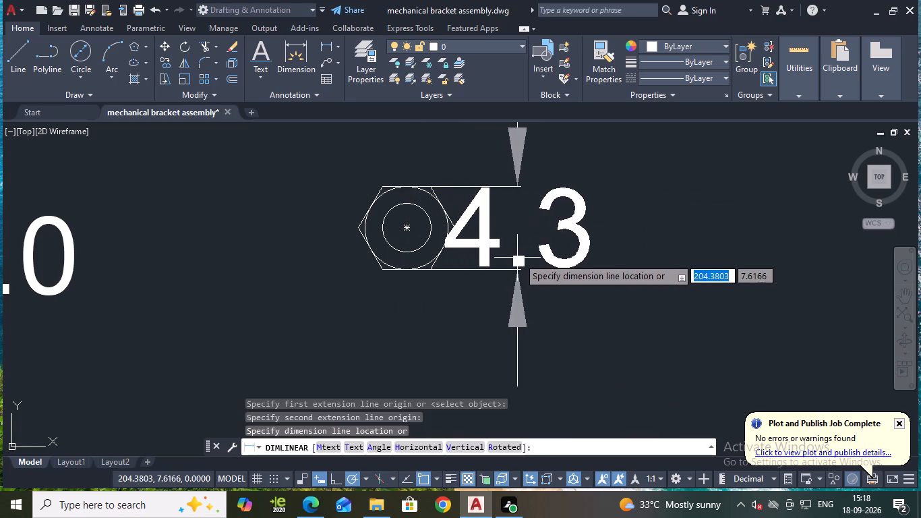
{"action": "left_click", "coordinate": [538, 260]}
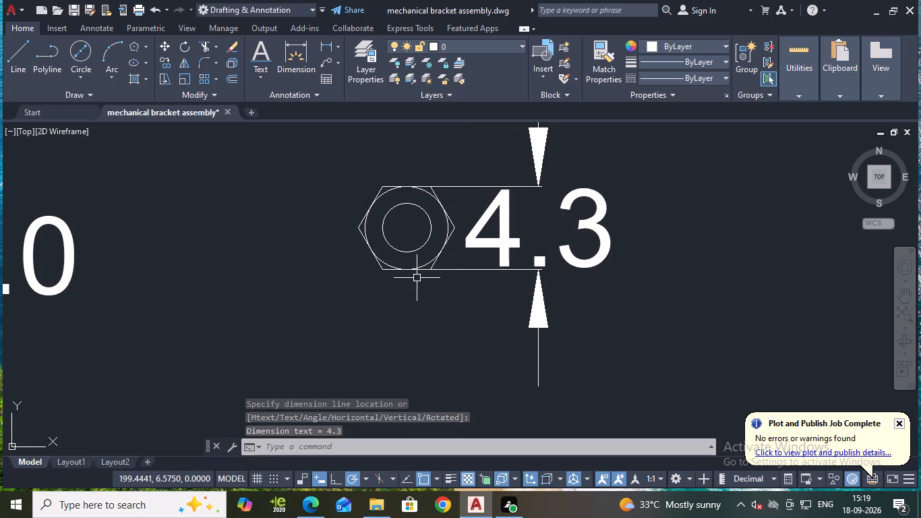
Add a multileader from the new hexagon's upper-left edge, up and to the left, with text height 5 and number 7.
{"action": "scroll", "coordinate": [450, 239], "scroll_direction": "down", "scroll_amount": 2}
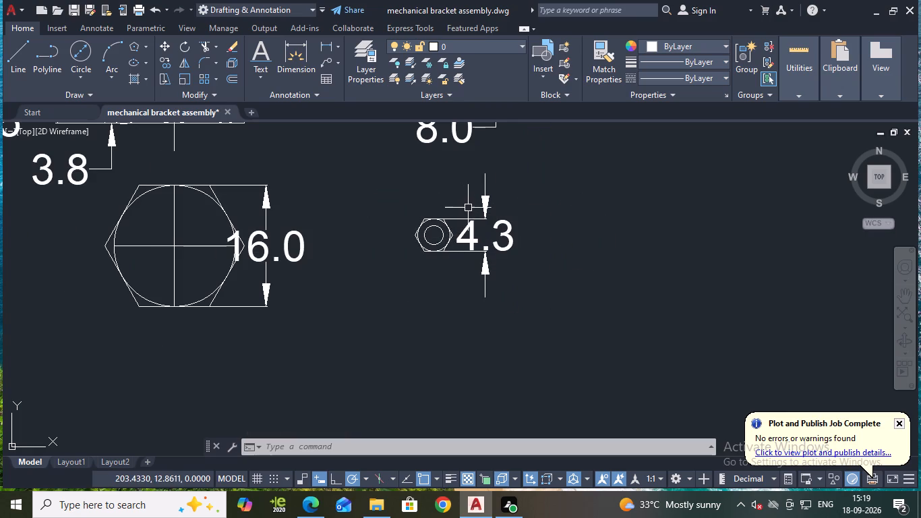
{"action": "left_click", "coordinate": [324, 63]}
{"action": "scroll", "coordinate": [437, 219], "scroll_direction": "up", "scroll_amount": 2}
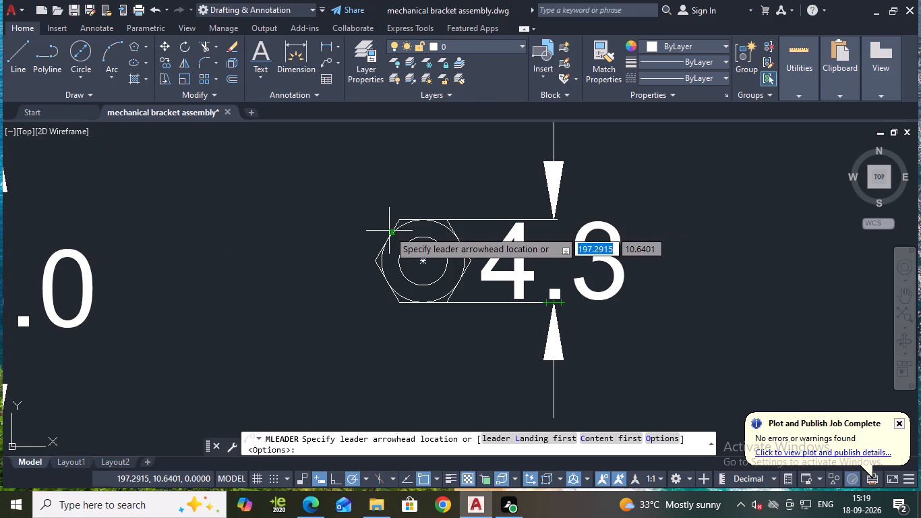
{"action": "left_click", "coordinate": [389, 231]}
{"action": "left_click", "coordinate": [353, 173]}
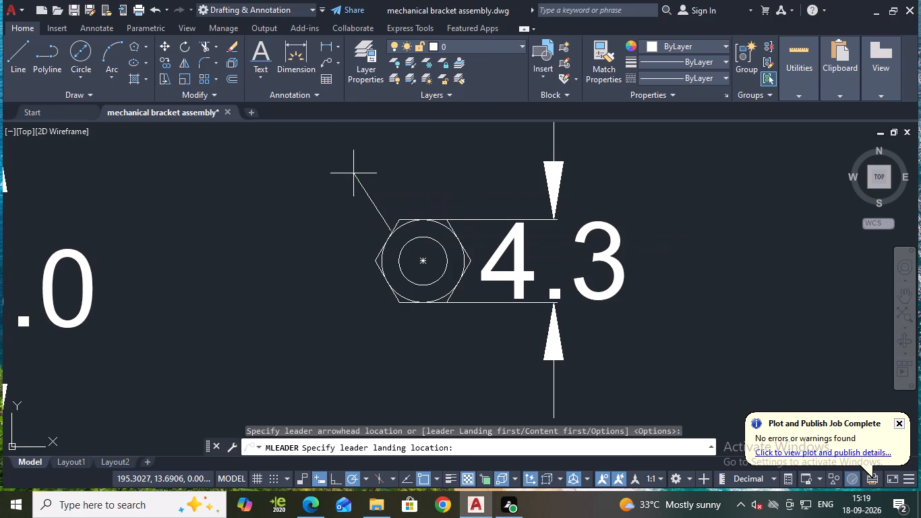
{"action": "left_click", "coordinate": [165, 65]}
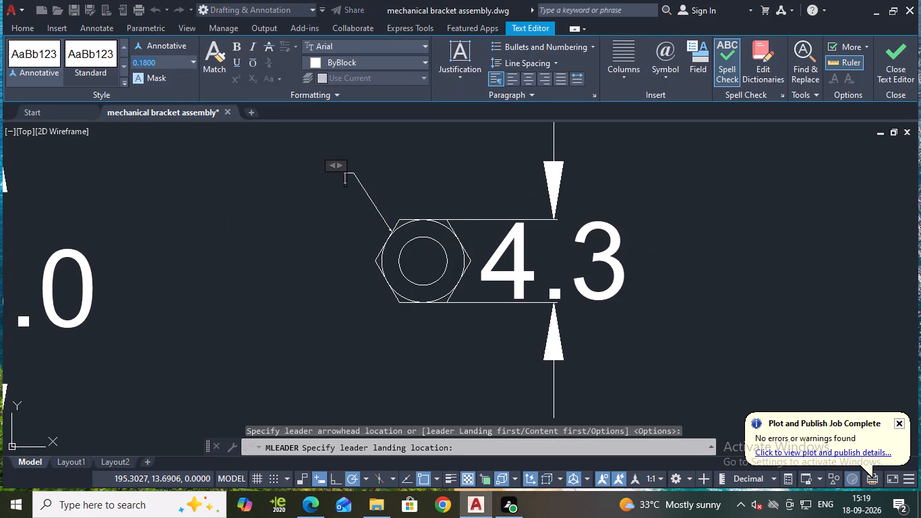
{"action": "key", "text": "5"}
{"action": "key", "text": "Return"}
{"action": "key", "text": "7"}
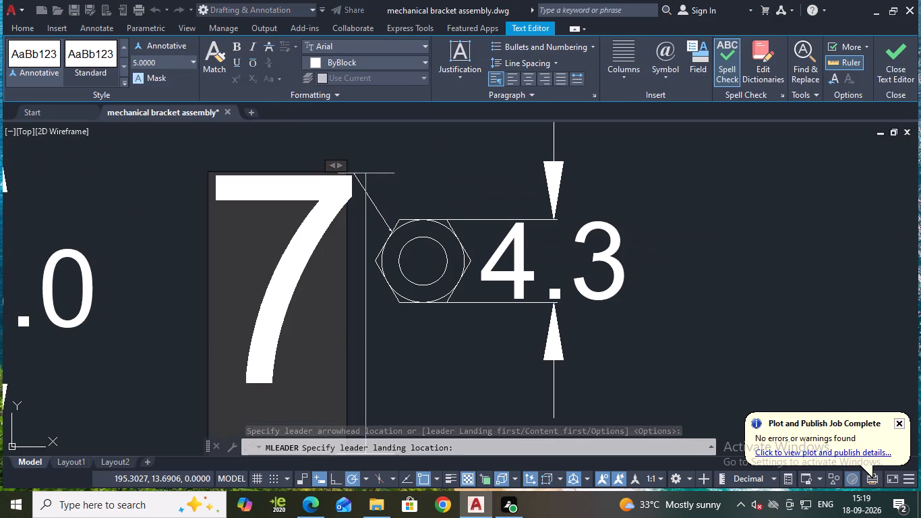
{"action": "left_click", "coordinate": [892, 46]}
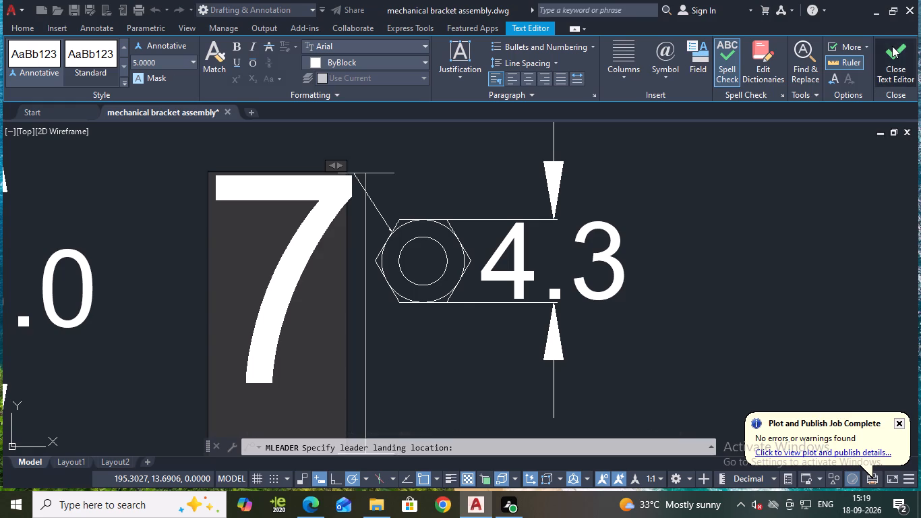
Draw a slightly smaller concentric circle inside the nut's 2.5 diameter circle, and save the drawing.
{"action": "scroll", "coordinate": [450, 243], "scroll_direction": "down", "scroll_amount": 1}
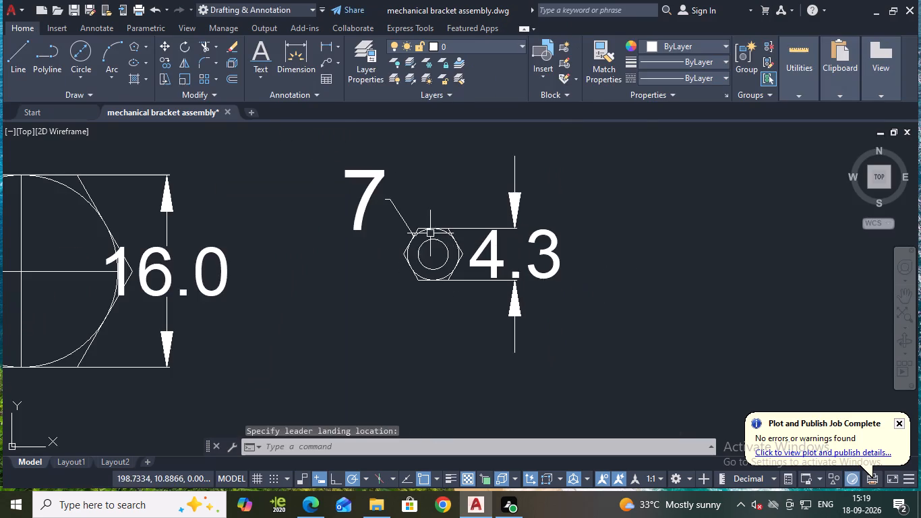
{"action": "scroll", "coordinate": [433, 241], "scroll_direction": "up", "scroll_amount": 2}
{"action": "key", "text": "c"}
{"action": "key", "text": "Return"}
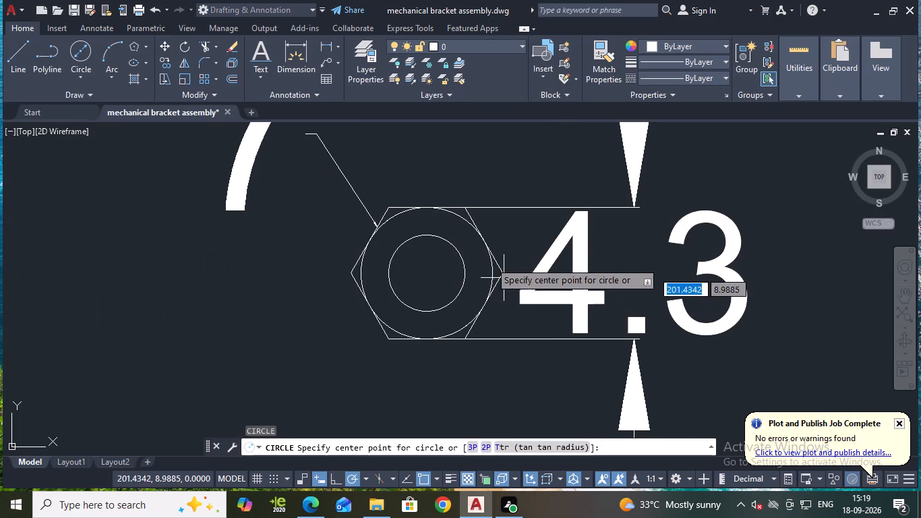
{"action": "left_click", "coordinate": [426, 272]}
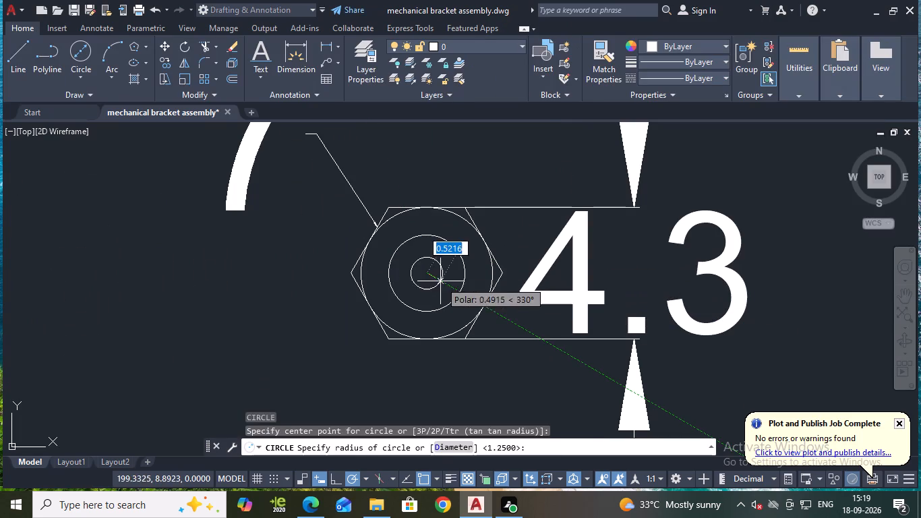
{"action": "left_click", "coordinate": [450, 290]}
{"action": "scroll", "coordinate": [557, 282], "scroll_direction": "down", "scroll_amount": 2}
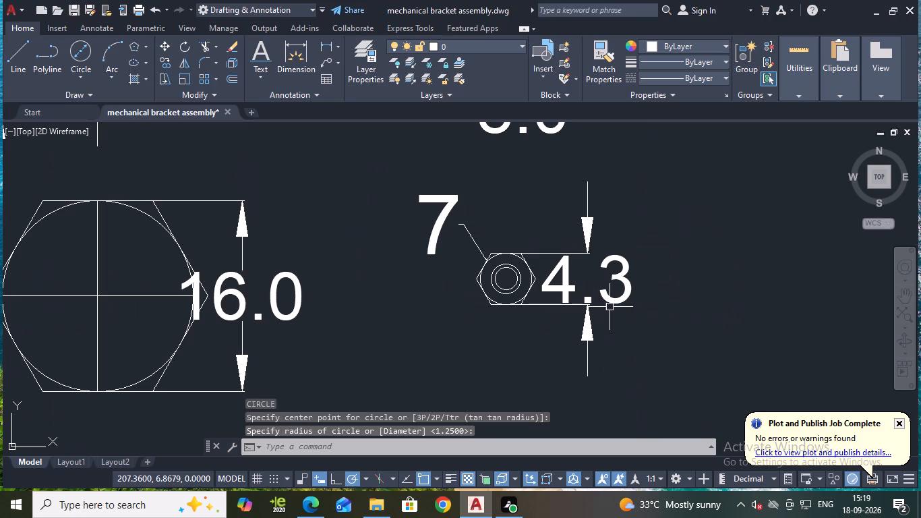
{"action": "key", "text": "ctrl+s"}
Turn off command logging with LOGFILEOFF and save the drawing.
{"action": "scroll", "coordinate": [649, 302], "scroll_direction": "down", "scroll_amount": 2}
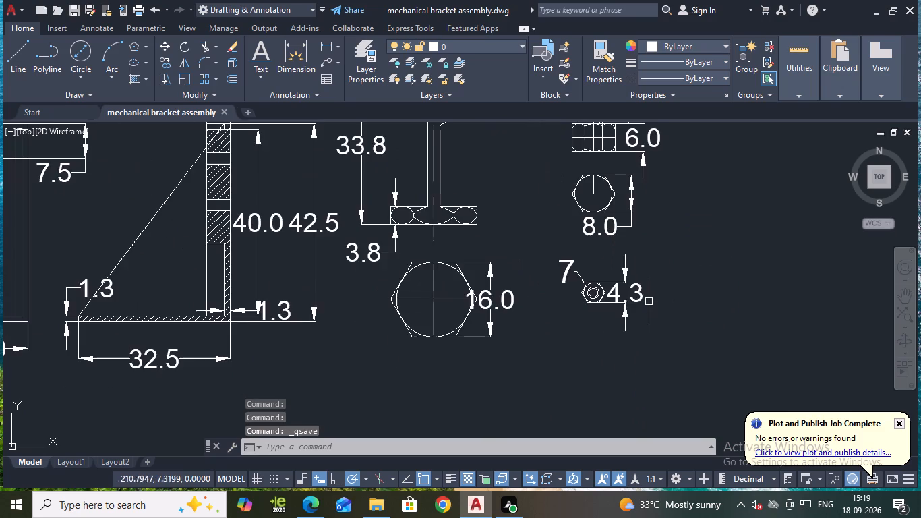
{"action": "scroll", "coordinate": [657, 276], "scroll_direction": "down", "scroll_amount": 1}
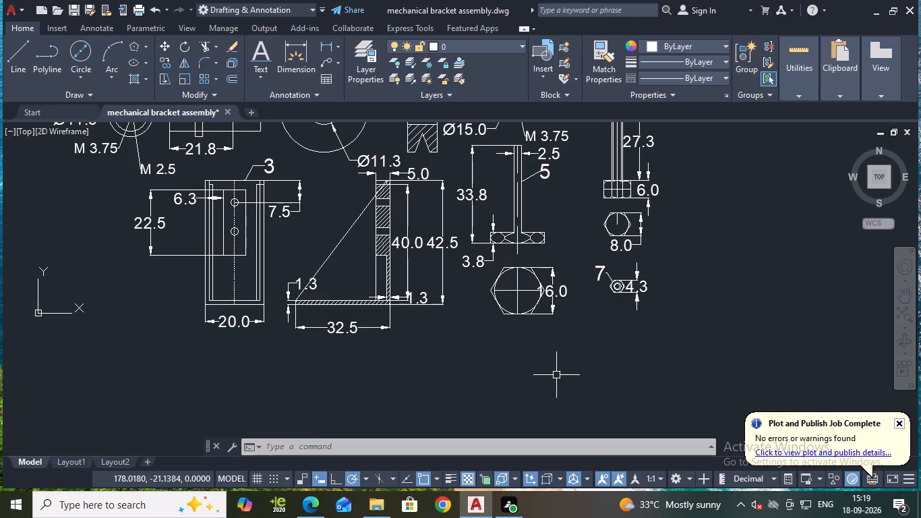
{"action": "type", "text": "LO"}
{"action": "key", "text": "g"}
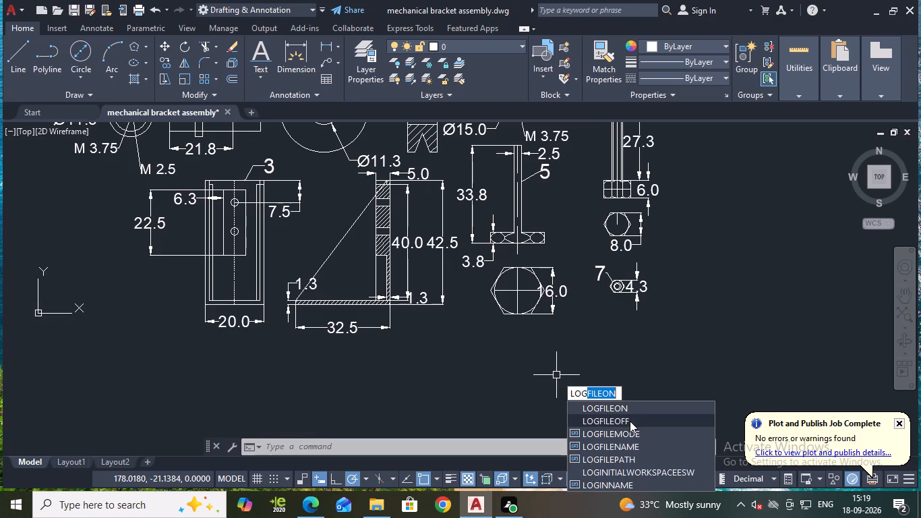
{"action": "left_click", "coordinate": [629, 420]}
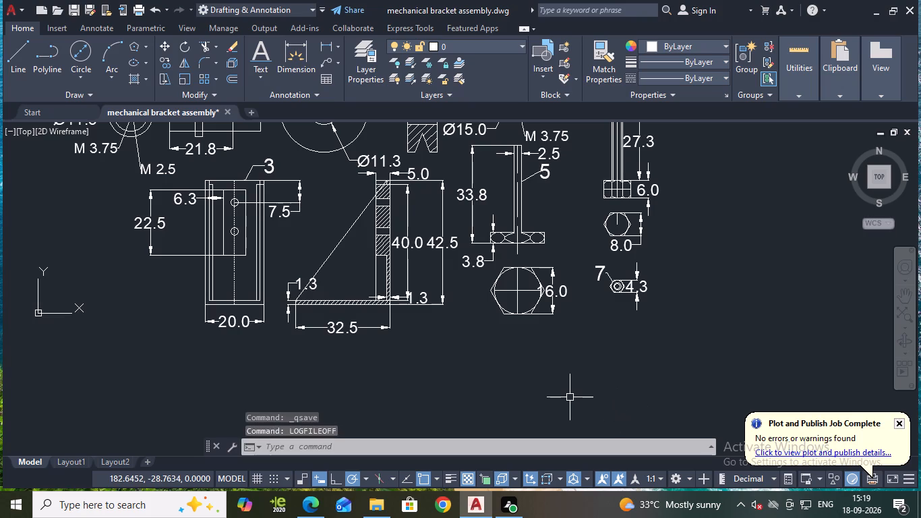
{"action": "key", "text": "ctrl+s"}
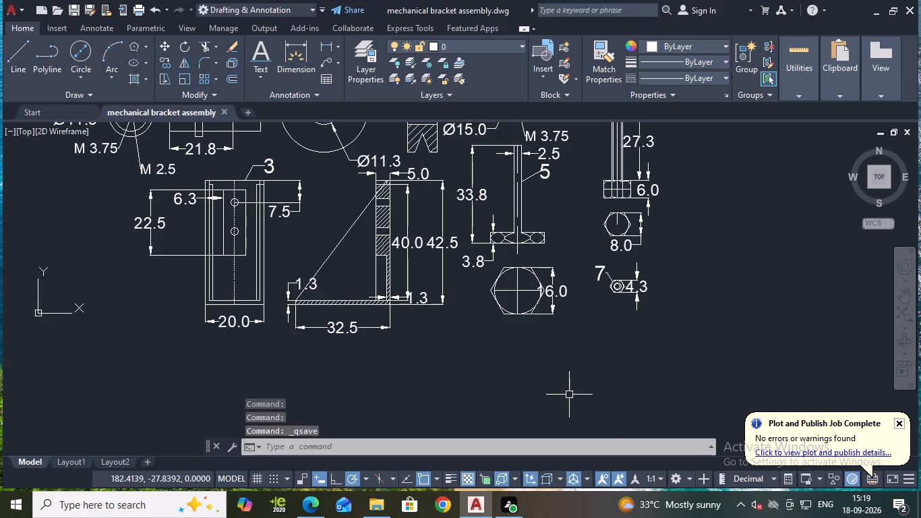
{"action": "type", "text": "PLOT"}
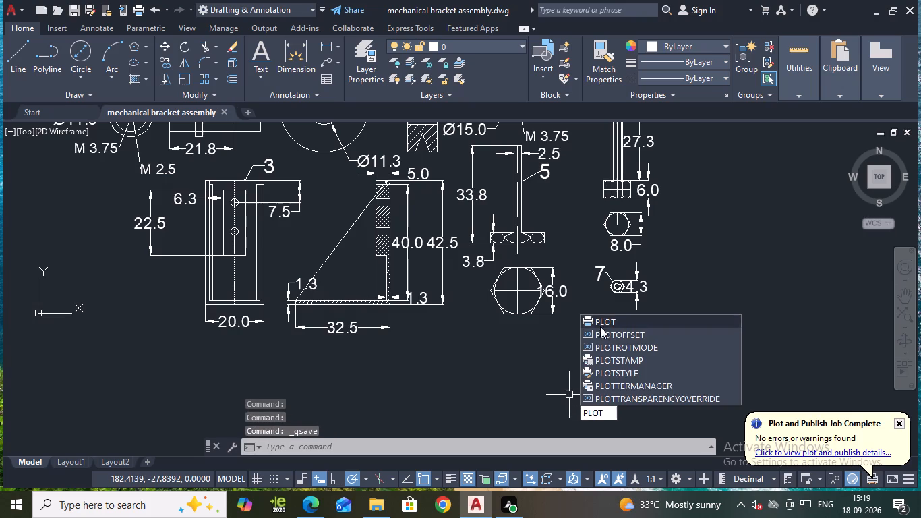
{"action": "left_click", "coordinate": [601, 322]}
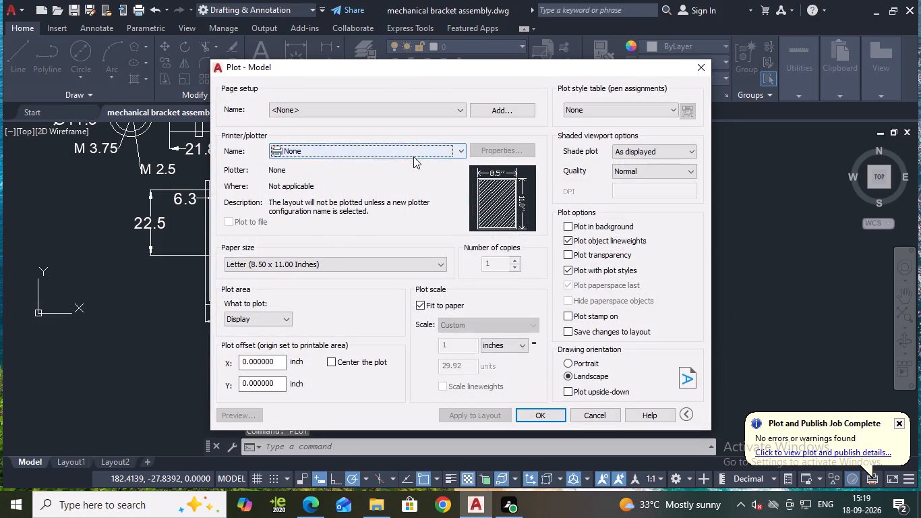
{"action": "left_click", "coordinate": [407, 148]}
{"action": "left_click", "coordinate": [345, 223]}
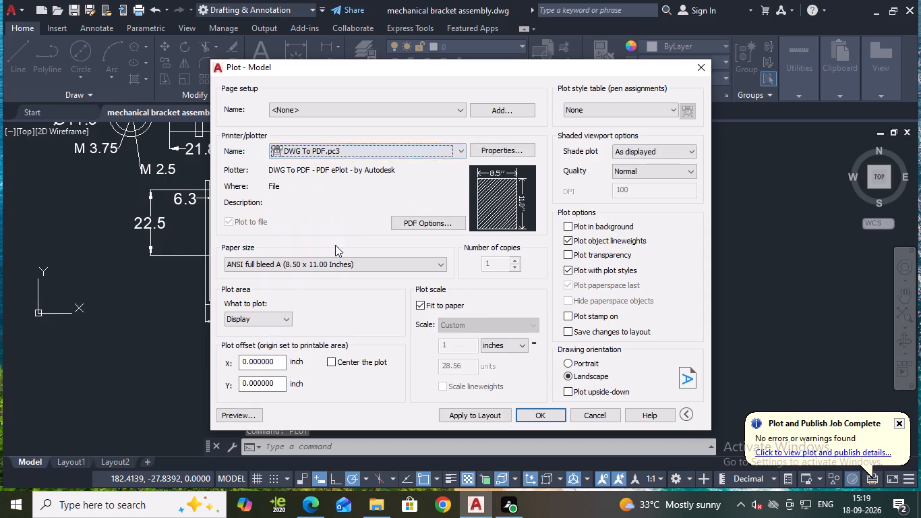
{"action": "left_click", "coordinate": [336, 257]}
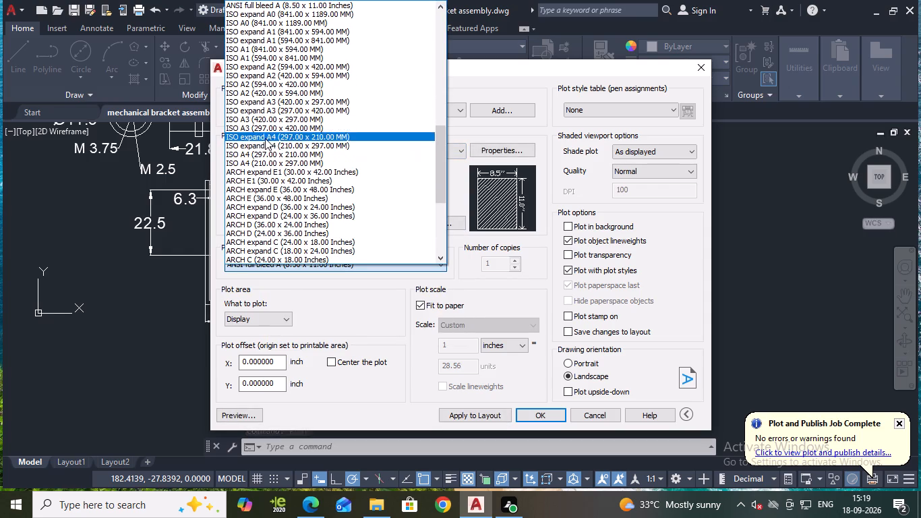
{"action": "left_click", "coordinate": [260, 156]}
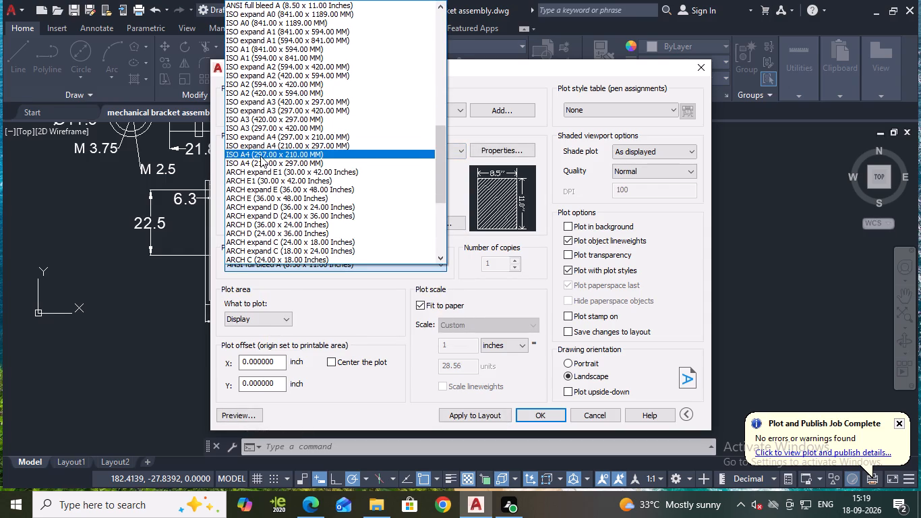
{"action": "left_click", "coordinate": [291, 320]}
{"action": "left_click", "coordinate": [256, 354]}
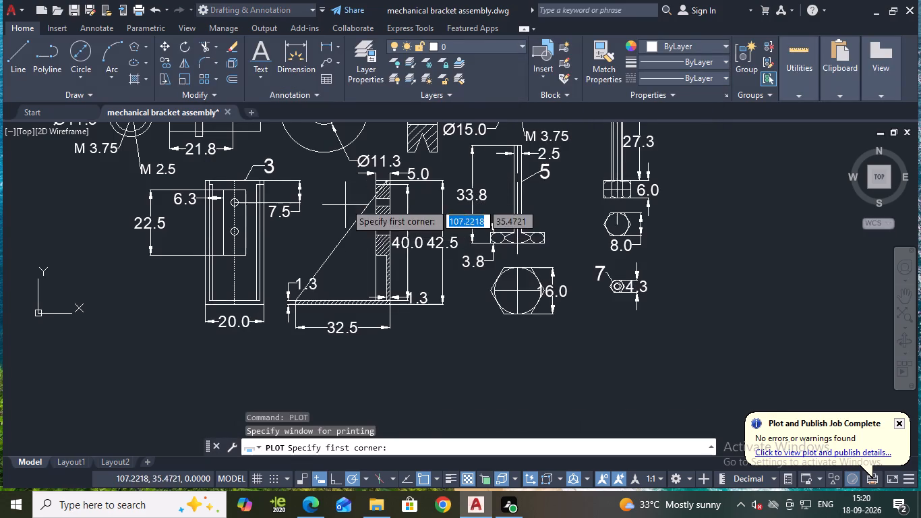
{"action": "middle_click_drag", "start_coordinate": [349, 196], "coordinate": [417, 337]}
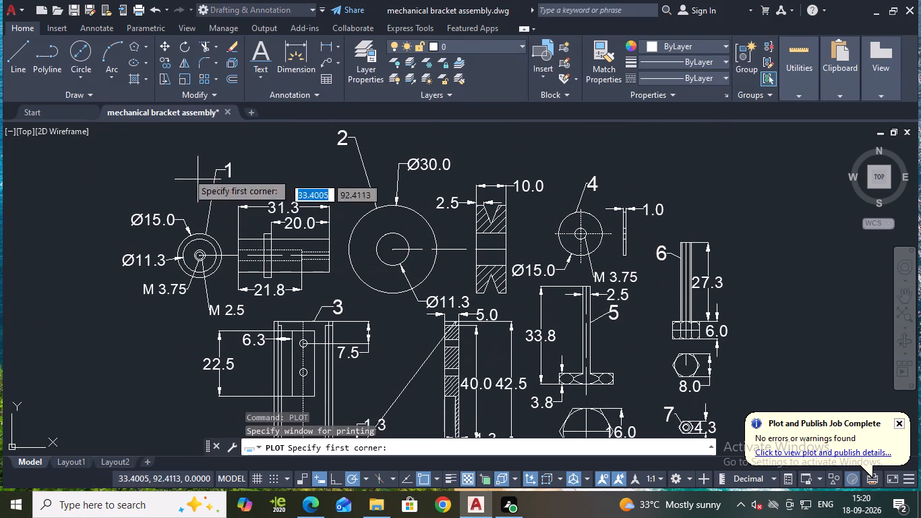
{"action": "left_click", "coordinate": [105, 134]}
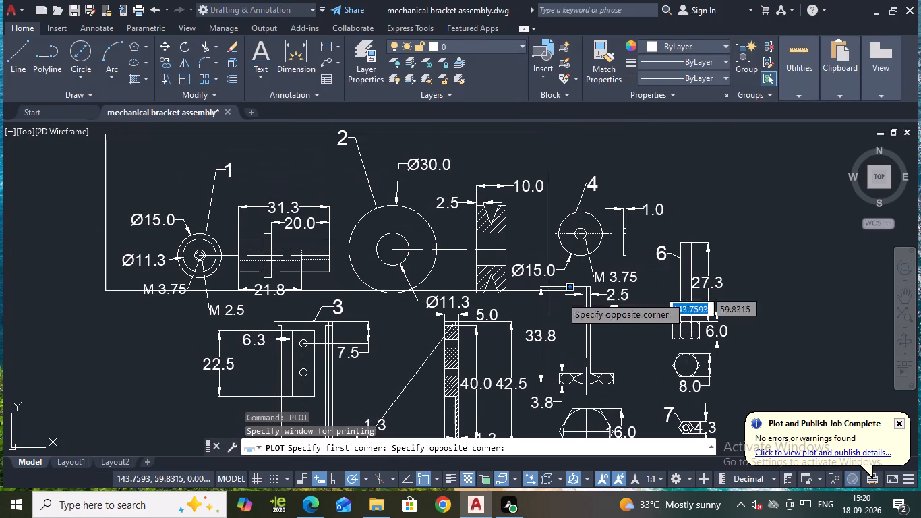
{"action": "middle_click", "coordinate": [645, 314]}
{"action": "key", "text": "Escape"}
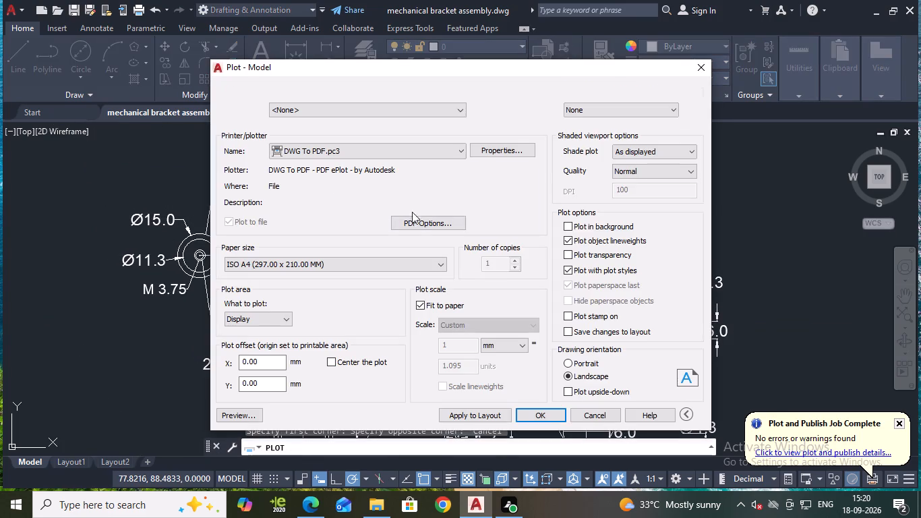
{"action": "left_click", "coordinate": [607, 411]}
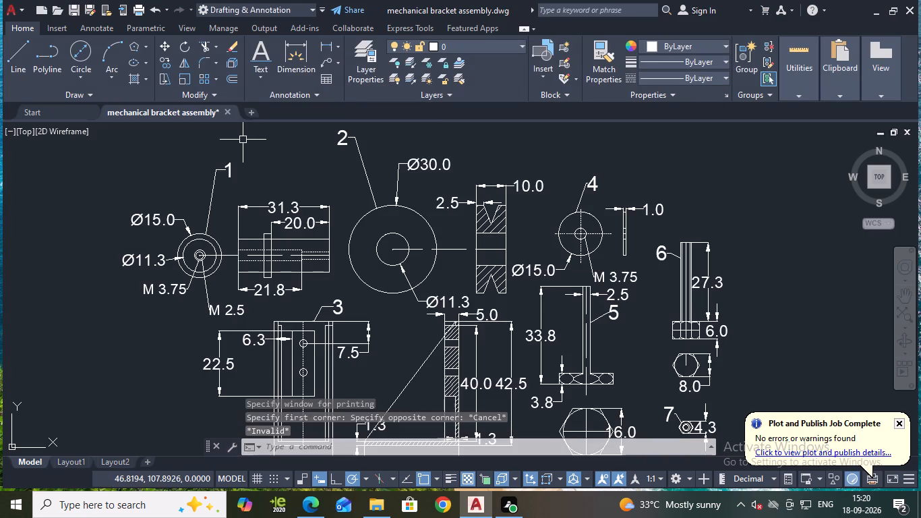
Set up a plot of the model using DWG To PDF.pc3 on ISO A4 (297.00 x 210.00 MM) paper.
{"action": "type", "text": "PLOT"}
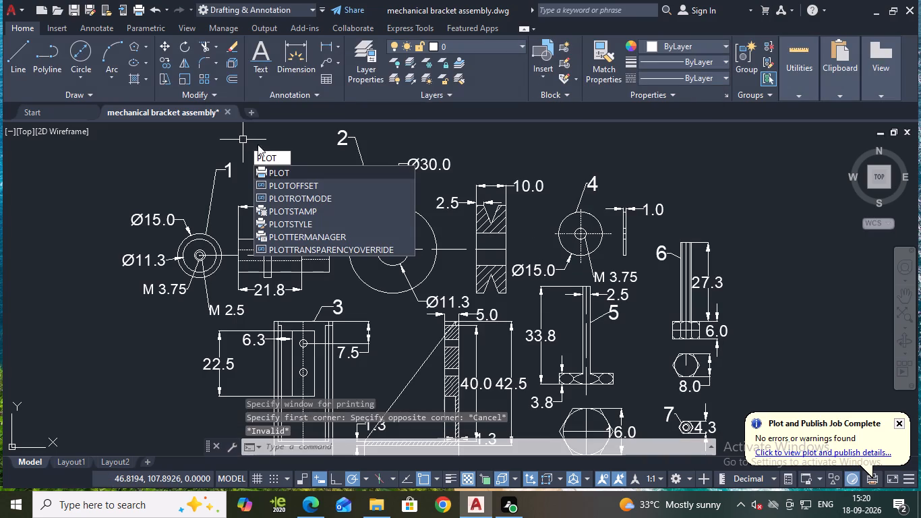
{"action": "left_click", "coordinate": [283, 172]}
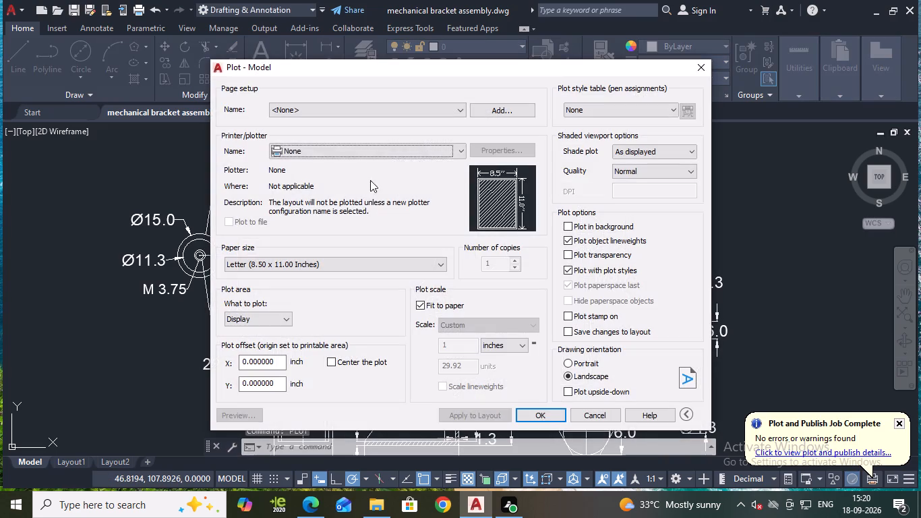
{"action": "left_click", "coordinate": [355, 154]}
{"action": "left_click", "coordinate": [330, 221]}
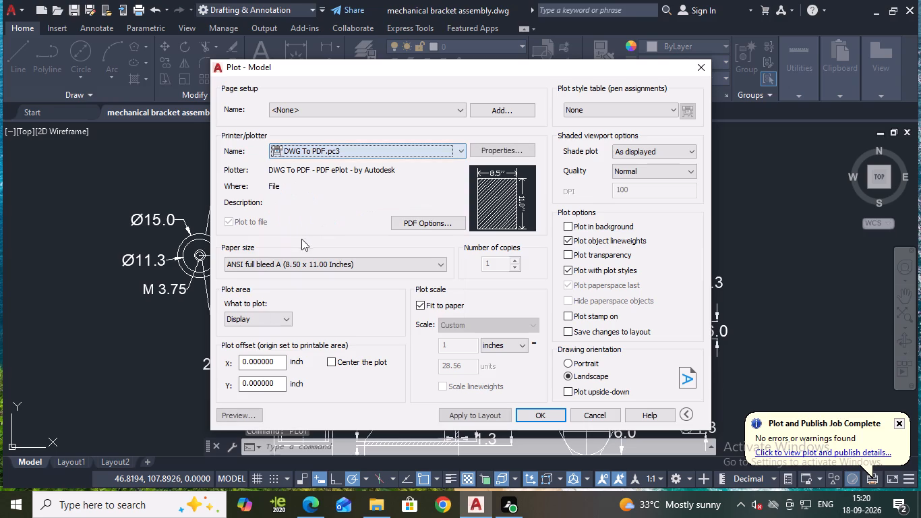
{"action": "left_click", "coordinate": [289, 265]}
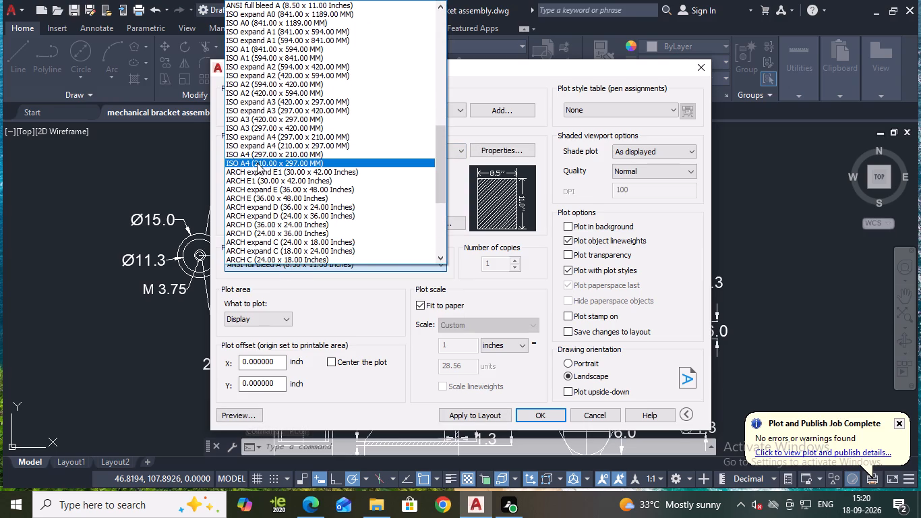
{"action": "left_click", "coordinate": [254, 153]}
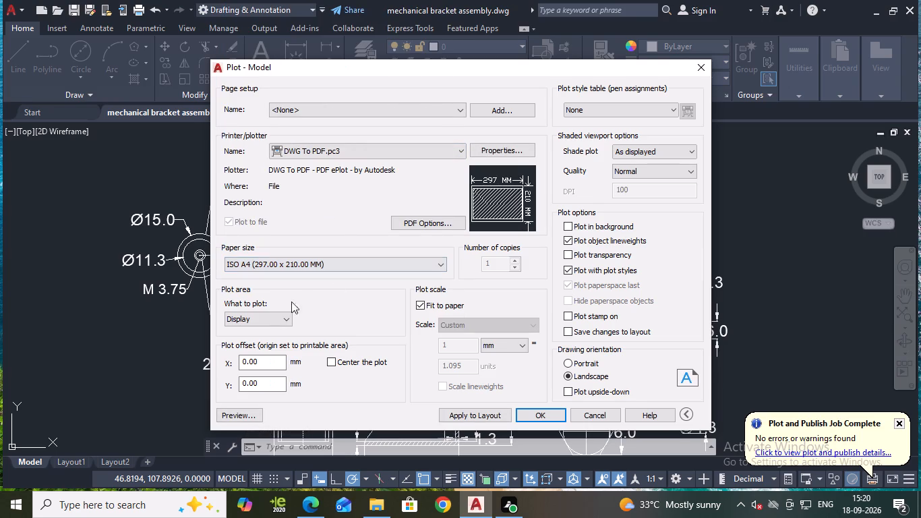
Set the plot area to a window enclosing all seven numbered parts and their dimensions.
{"action": "left_click", "coordinate": [283, 315]}
{"action": "left_click", "coordinate": [227, 357]}
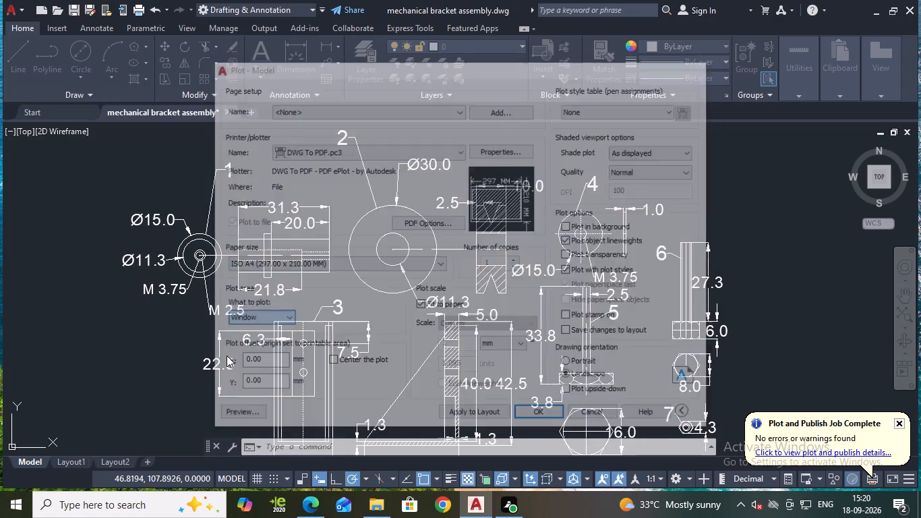
{"action": "middle_click_drag", "start_coordinate": [129, 146], "coordinate": [156, 179]}
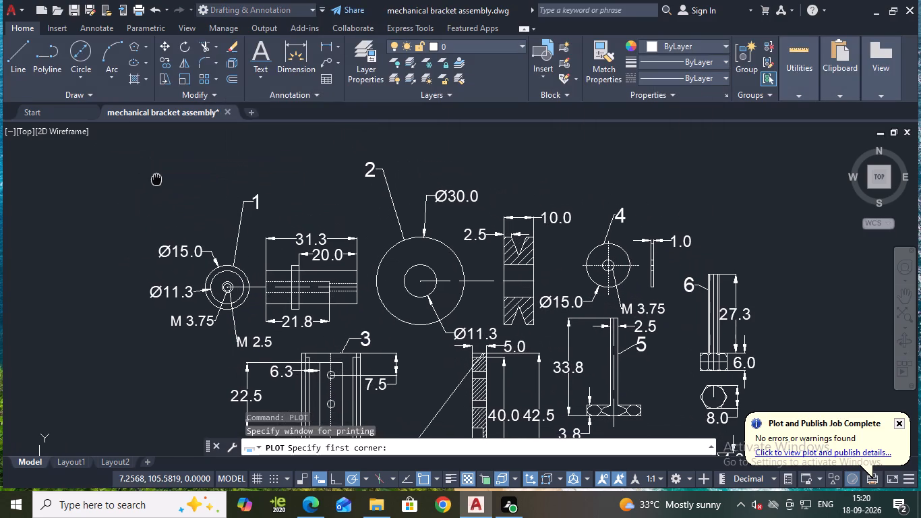
{"action": "left_click", "coordinate": [113, 136]}
{"action": "middle_click_drag", "start_coordinate": [357, 237], "coordinate": [258, 135]}
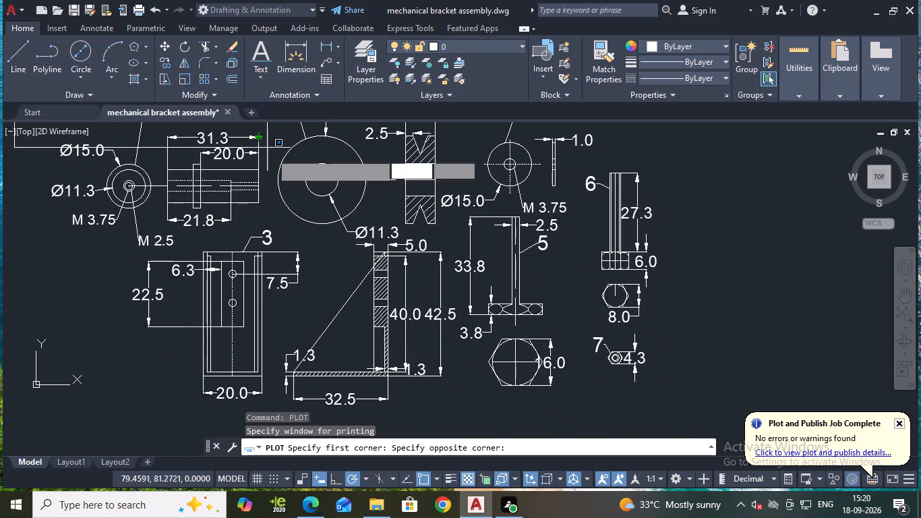
{"action": "middle_click_drag", "start_coordinate": [741, 351], "coordinate": [687, 291]}
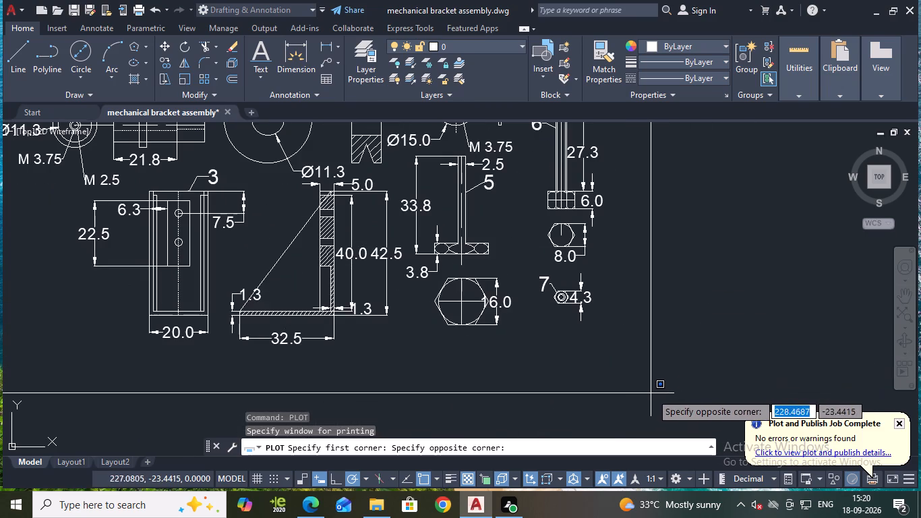
{"action": "left_click", "coordinate": [669, 382]}
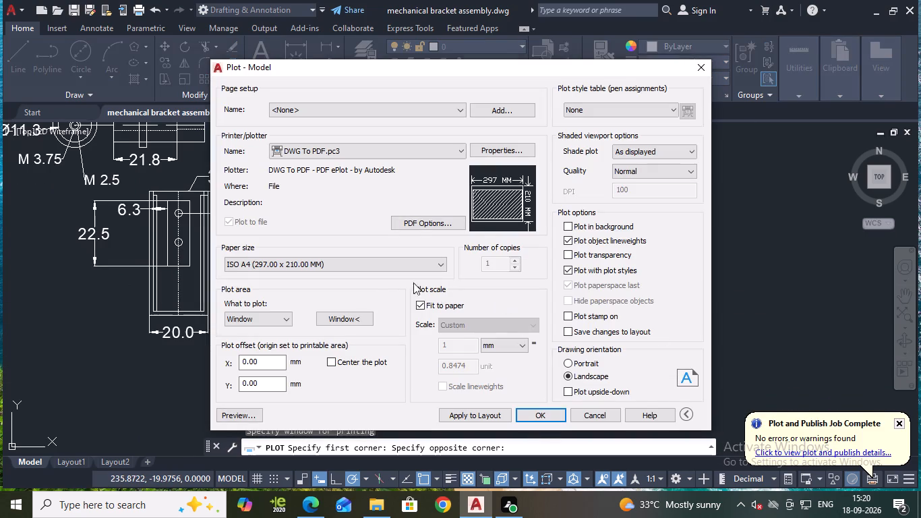
Plot the sheet to mechanical bracket assembly-Model.pdf in the Documents folder and check the resulting PDF page.
{"action": "left_click", "coordinate": [525, 411]}
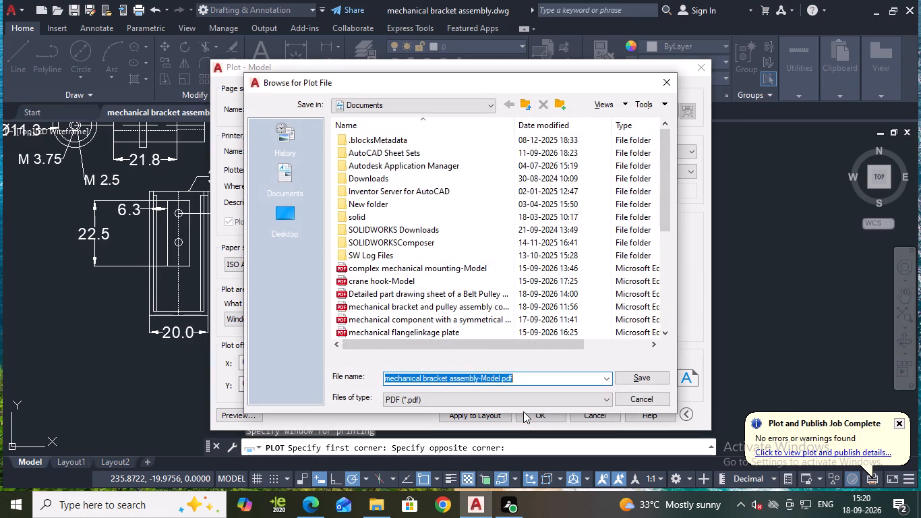
{"action": "key", "text": "Return"}
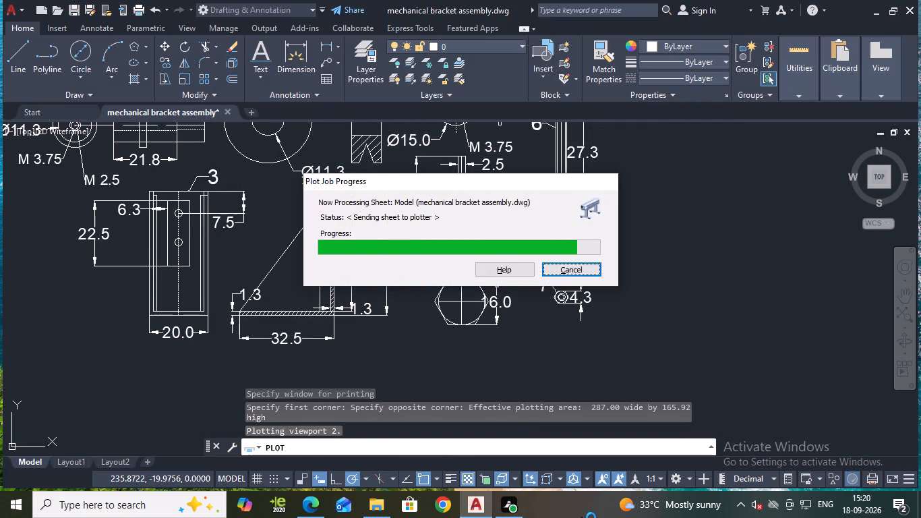
{"action": "scroll", "coordinate": [546, 311], "scroll_direction": "down", "scroll_amount": 1}
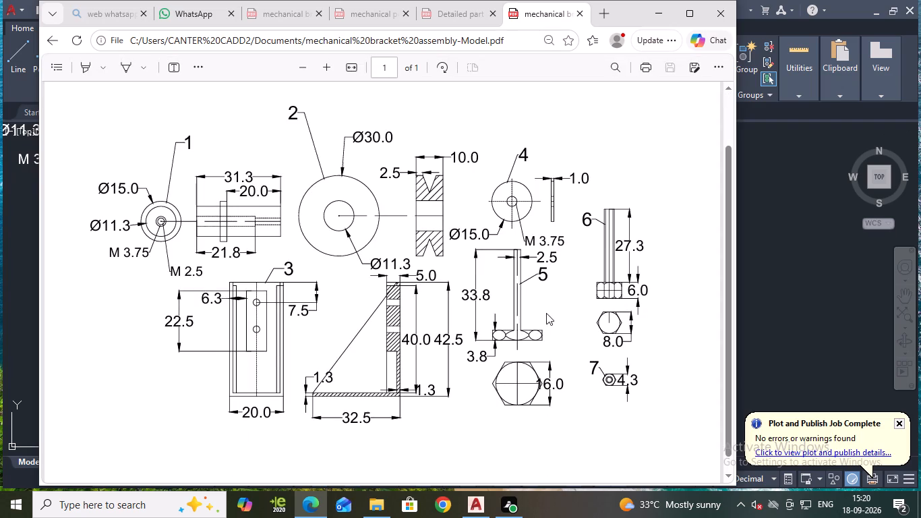